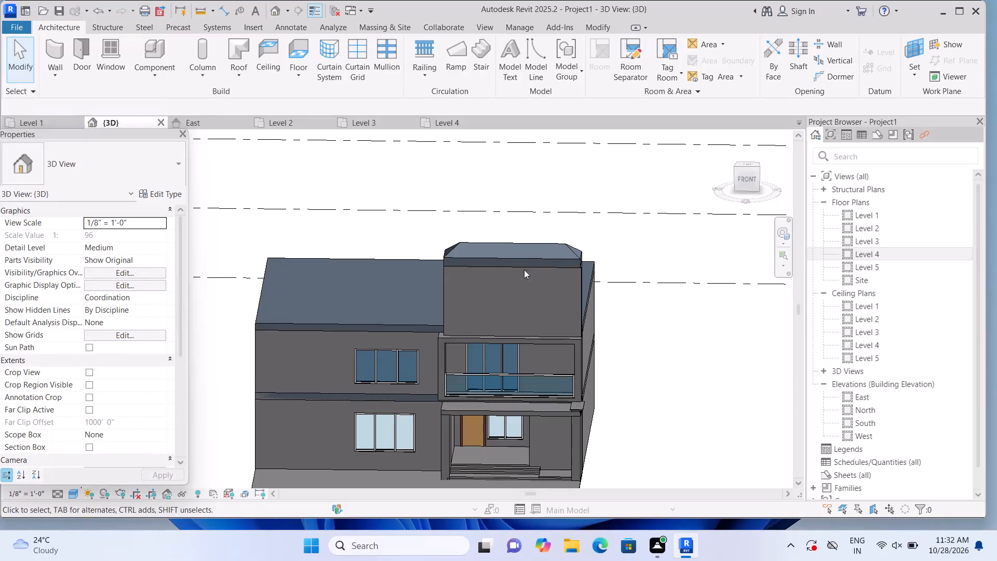
Edit the footprint of the small upper roof on Level 4, turning off Defines Slope for its front and back edges.
scroll(532, 252, up, 1)
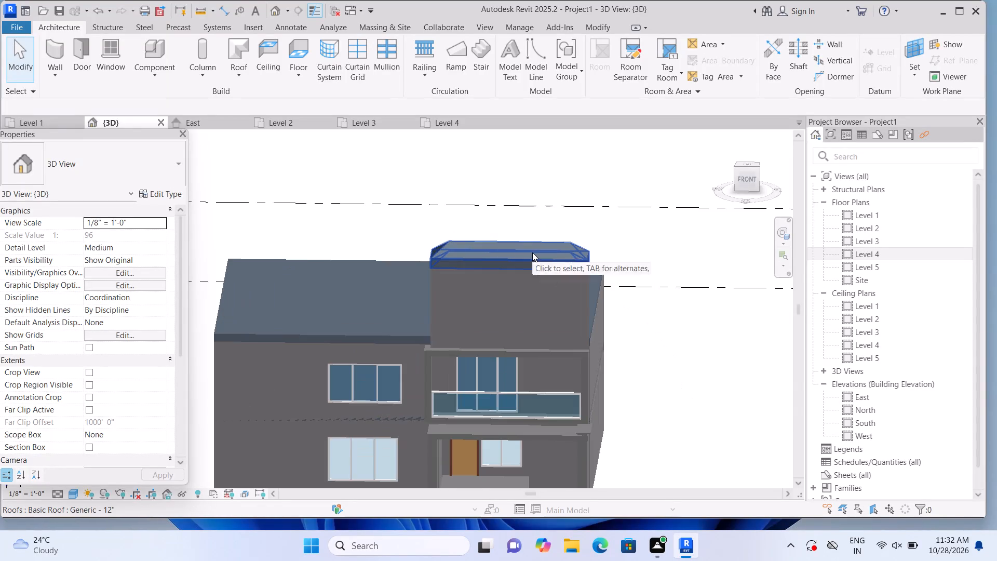
click(535, 252)
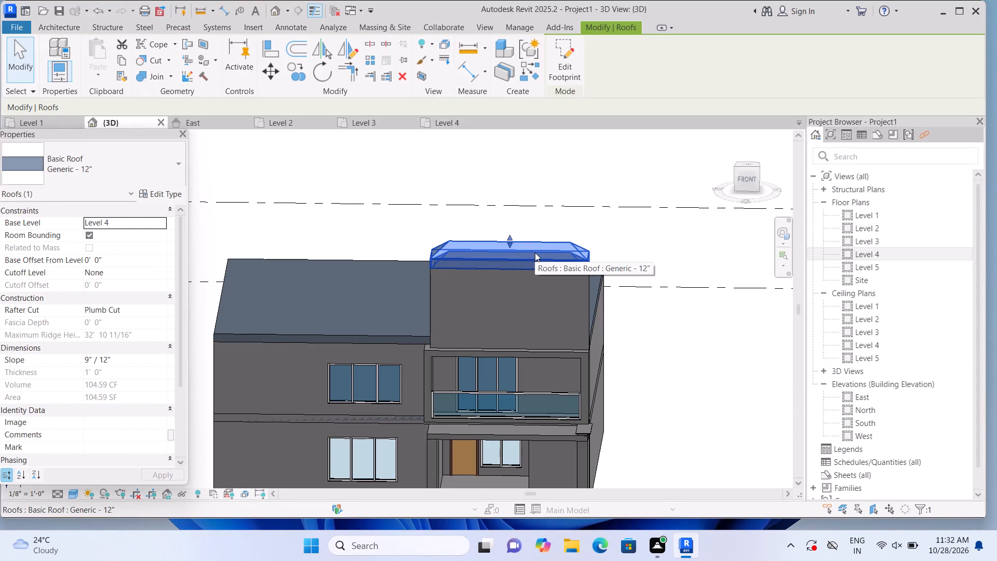
double_click(535, 252)
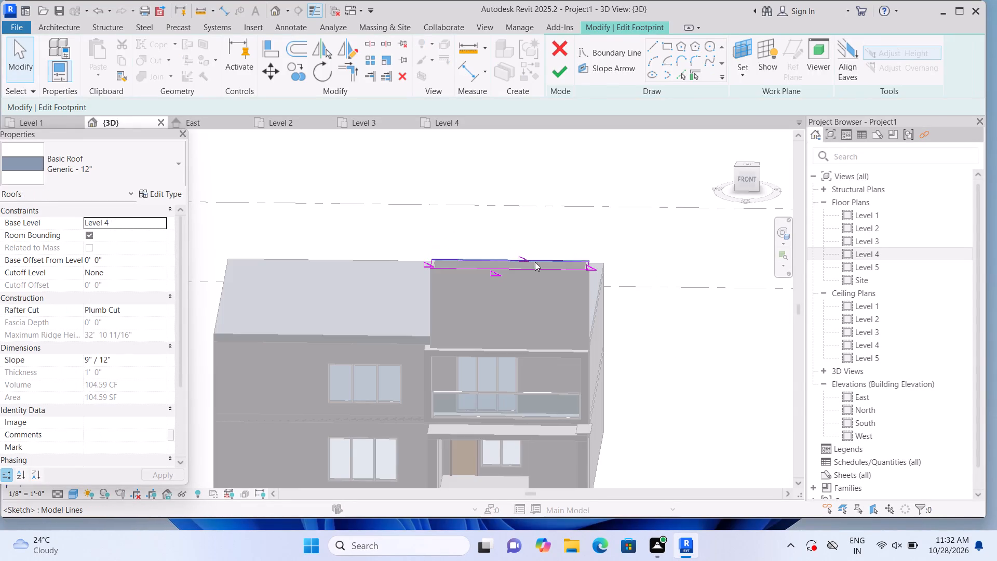
scroll(535, 264, up, 5)
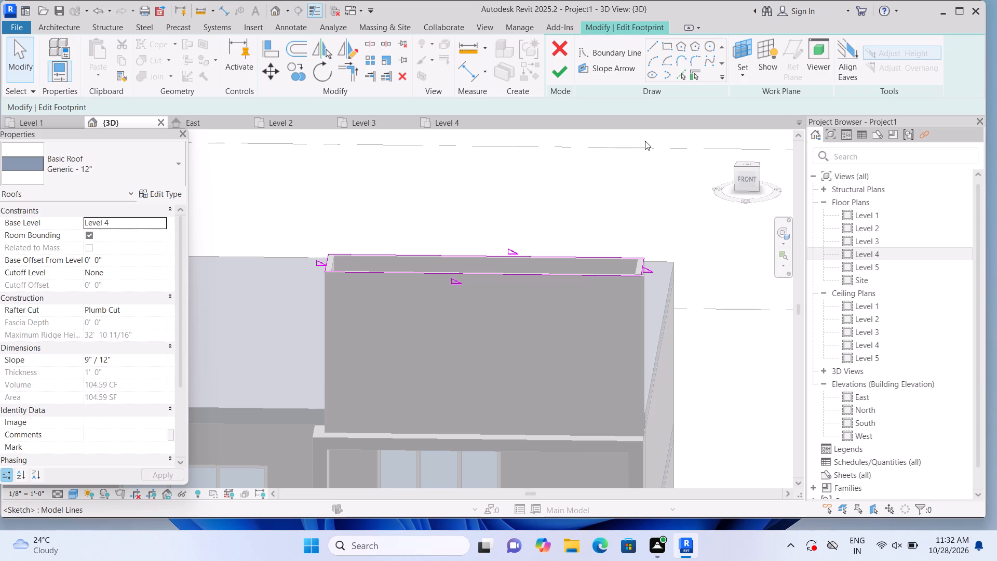
click(561, 256)
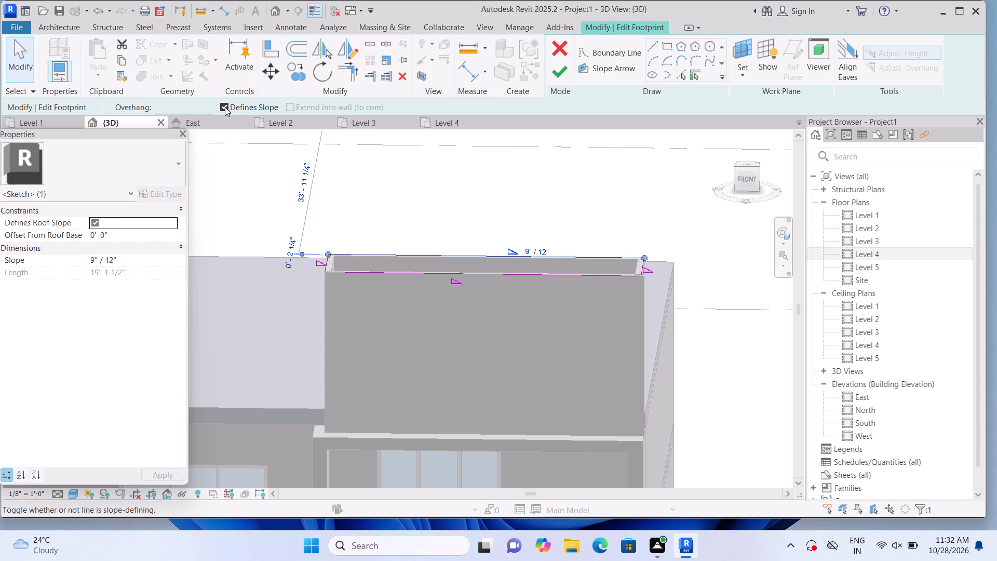
click(221, 105)
click(420, 275)
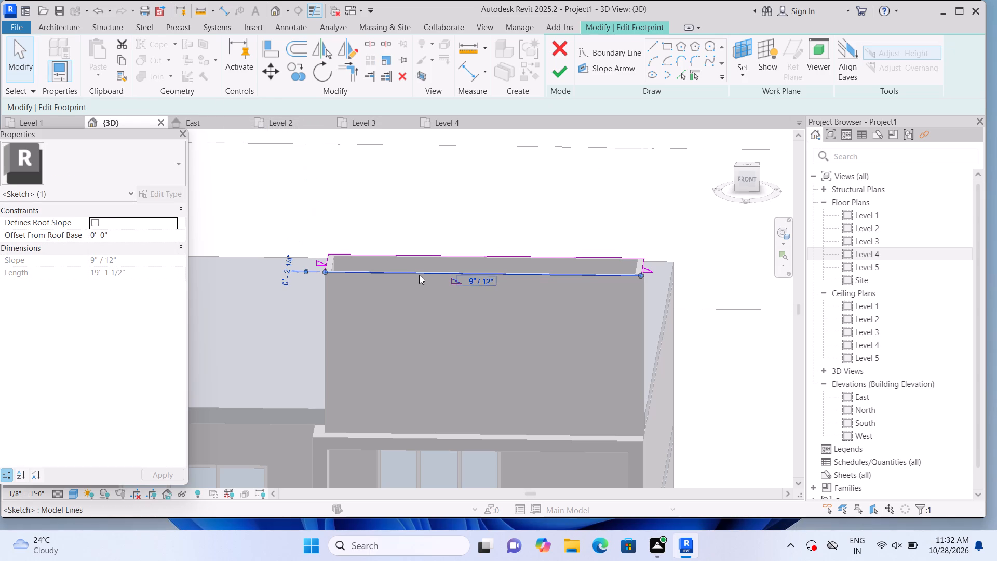
click(225, 103)
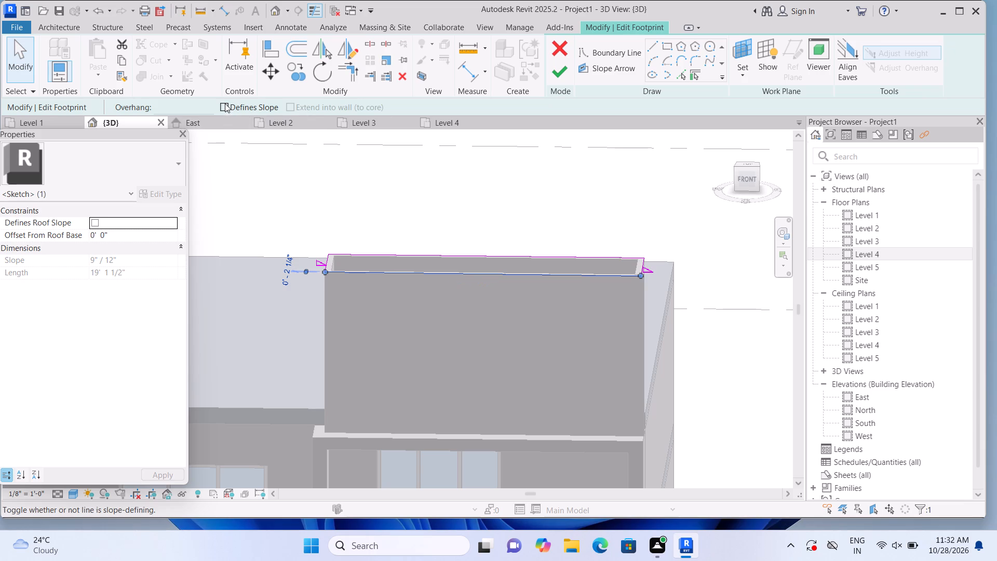
click(555, 75)
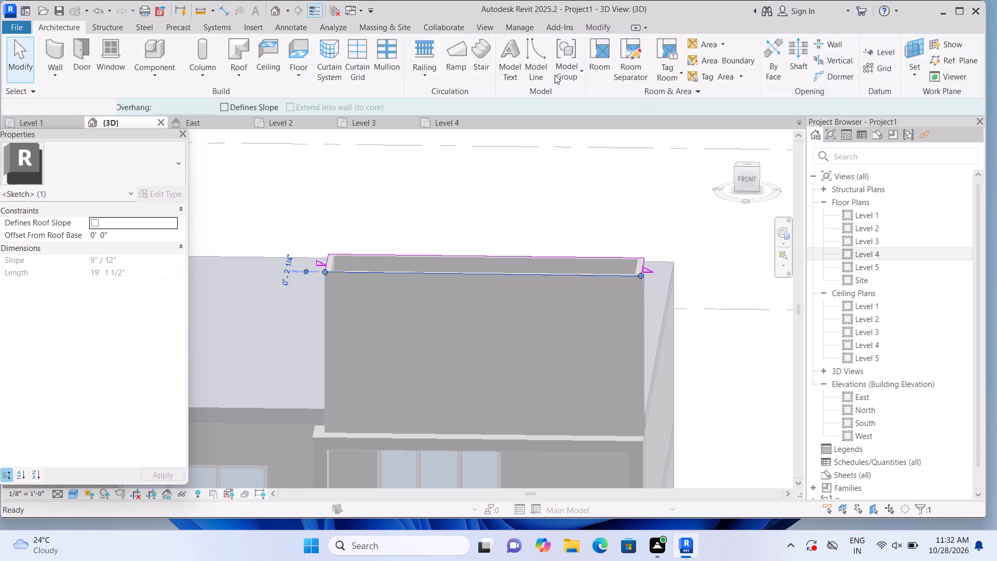
scroll(616, 195, down, 3)
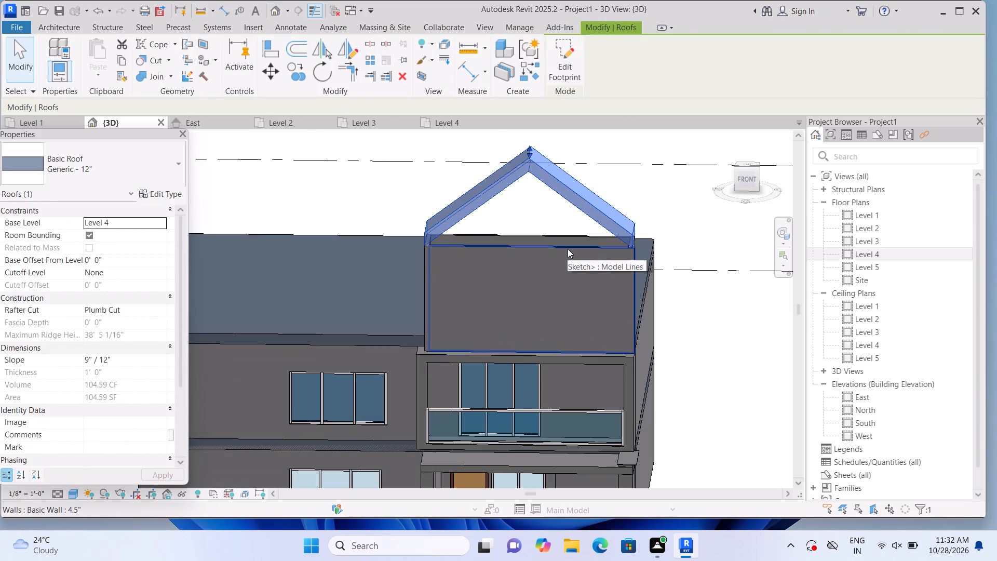
click(677, 191)
Attach the top of the Level 3 front wall above the balcony to the small gable roof.
click(588, 247)
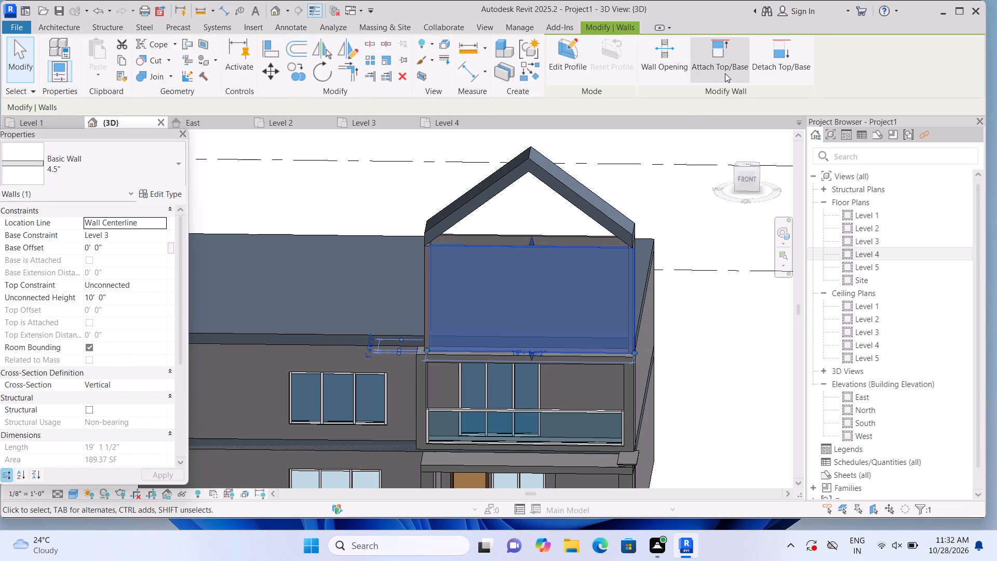
click(725, 72)
click(601, 215)
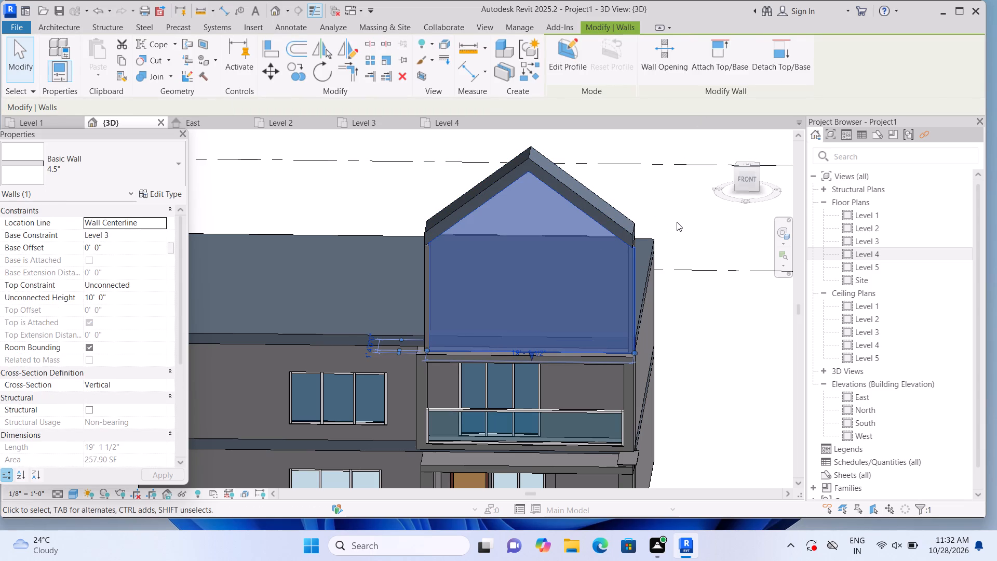
click(677, 222)
Examine the whole house in the home isometric 3D view, checking the gable roof and its side and front walls.
scroll(677, 220, down, 5)
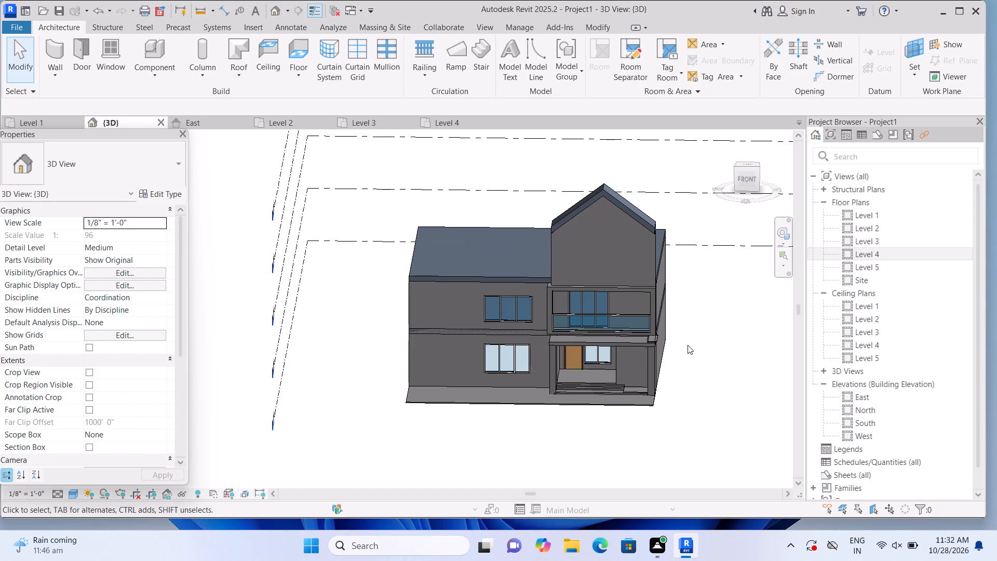
scroll(688, 345, down, 1)
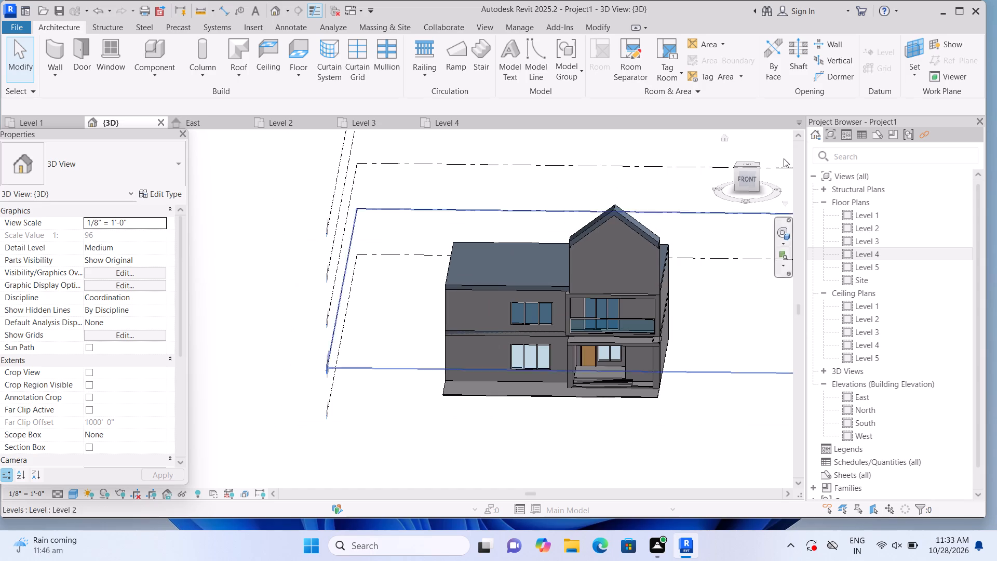
click(724, 140)
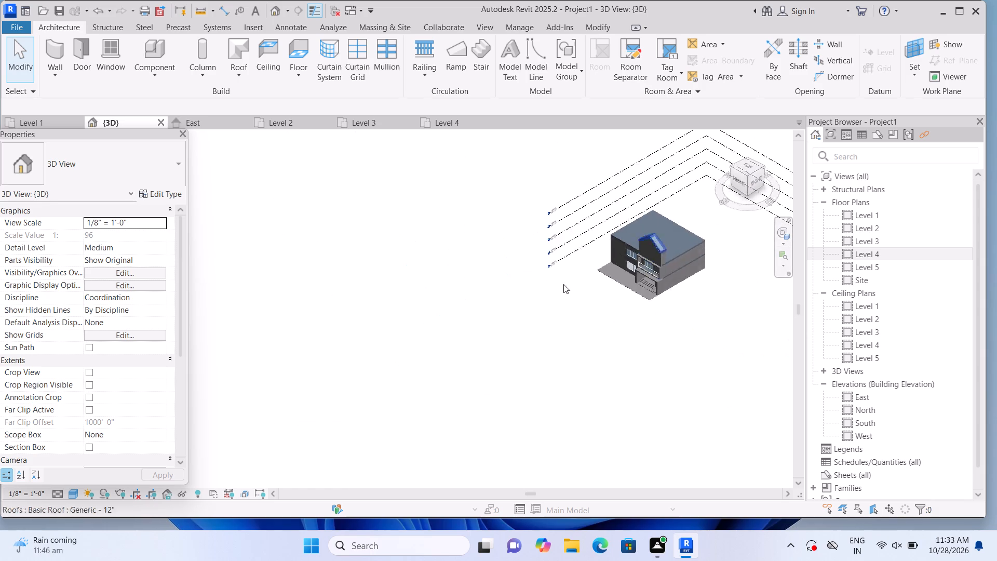
scroll(248, 365, up, 7)
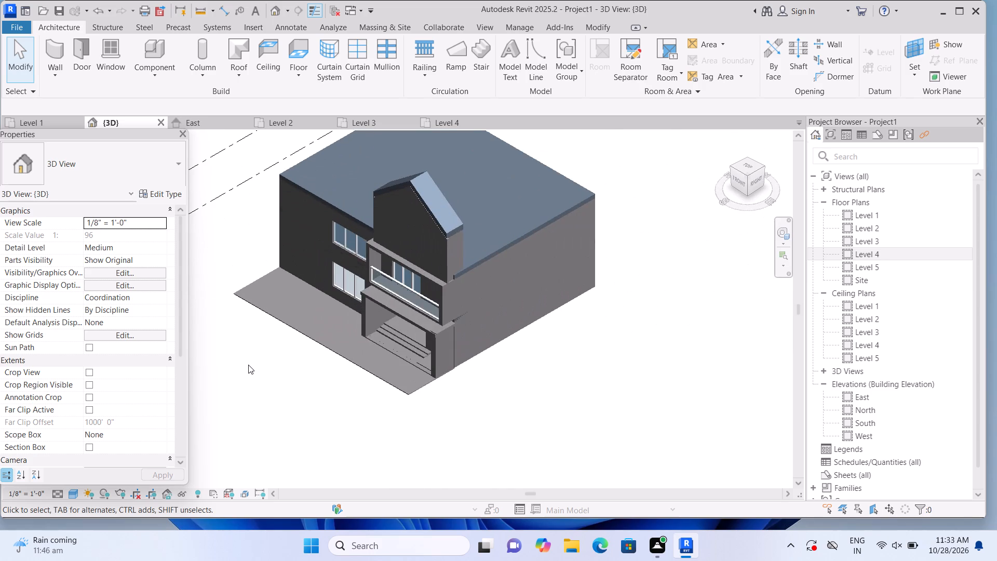
scroll(248, 365, up, 1)
middle_drag(259, 371, 267, 432)
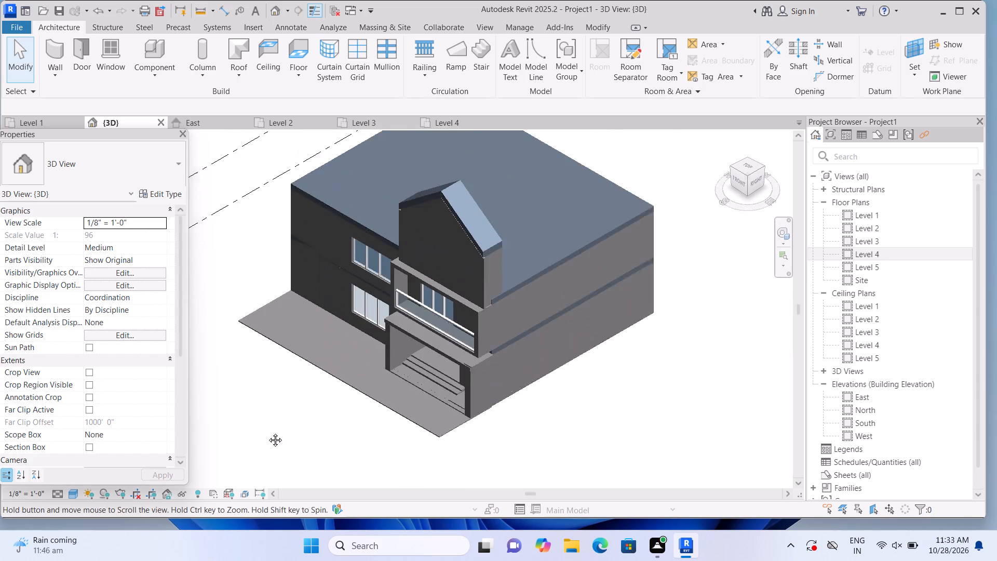
middle_drag(267, 432, 268, 436)
scroll(268, 436, up, 1)
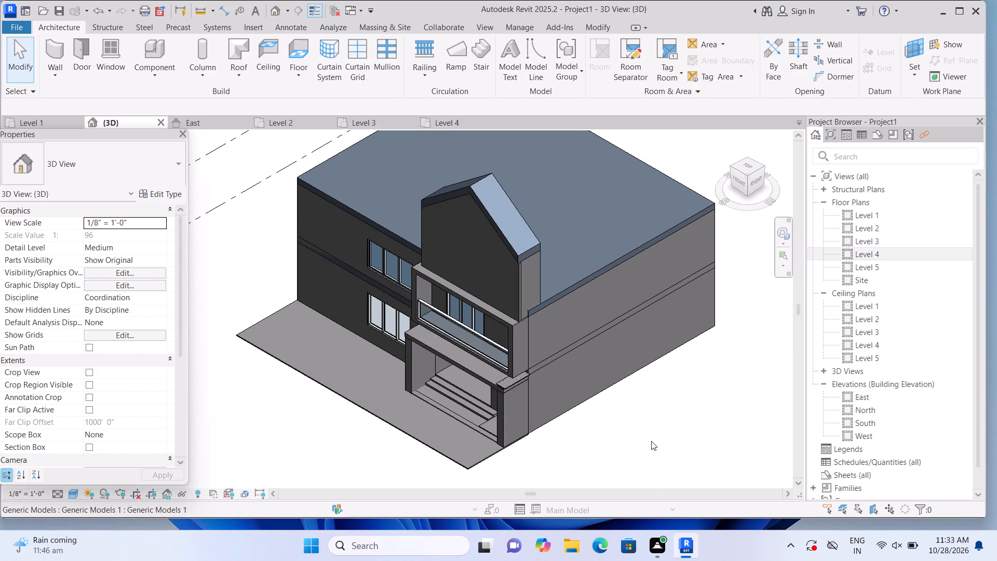
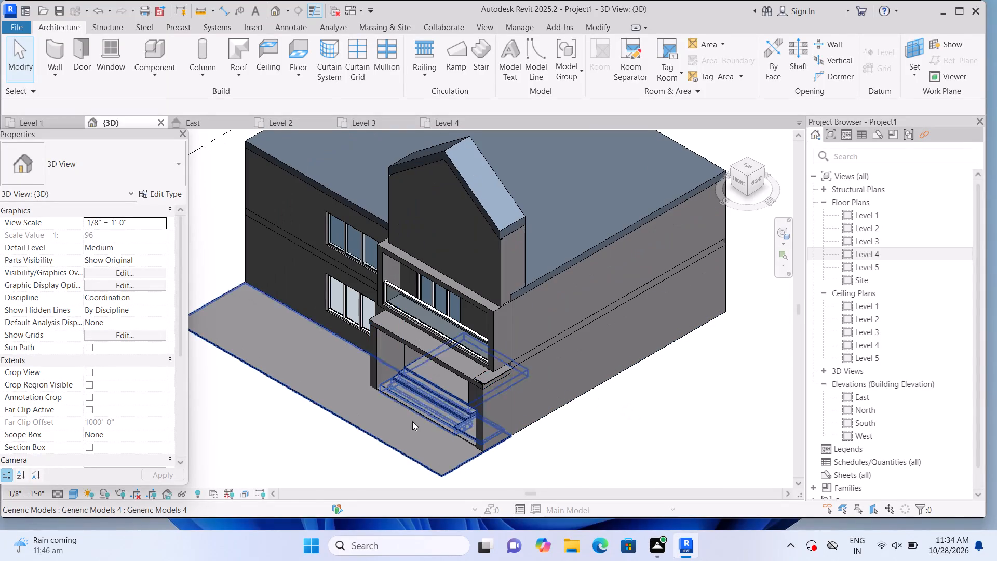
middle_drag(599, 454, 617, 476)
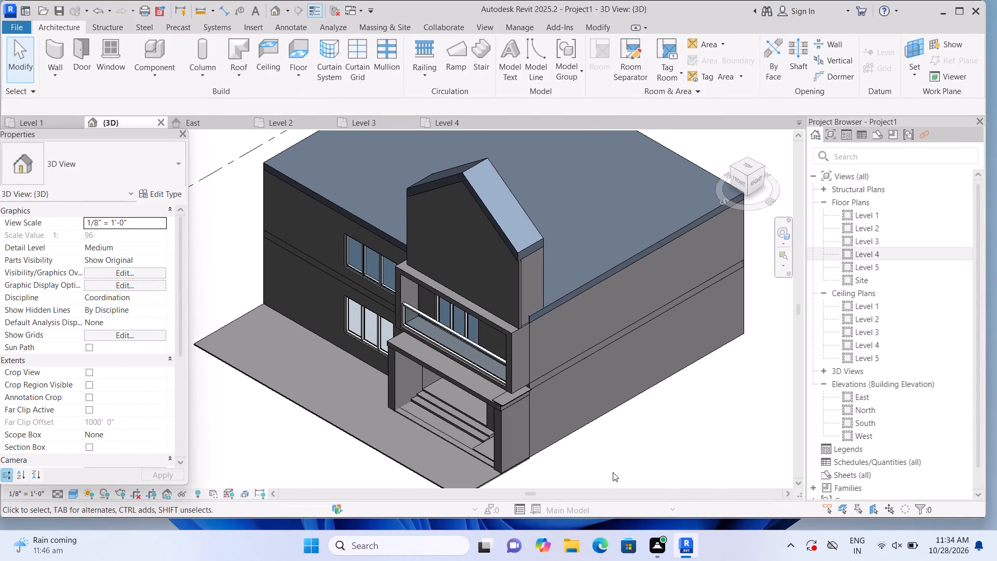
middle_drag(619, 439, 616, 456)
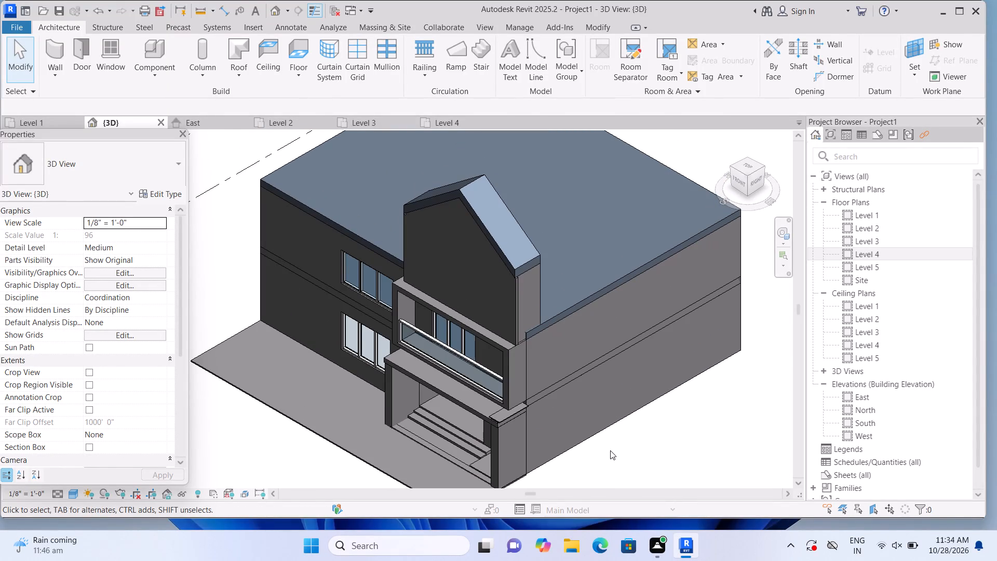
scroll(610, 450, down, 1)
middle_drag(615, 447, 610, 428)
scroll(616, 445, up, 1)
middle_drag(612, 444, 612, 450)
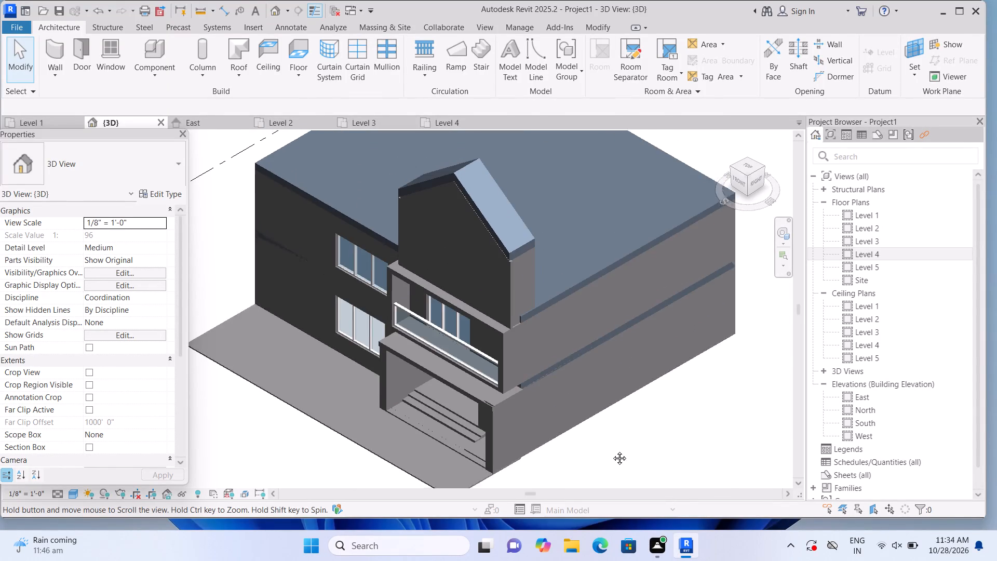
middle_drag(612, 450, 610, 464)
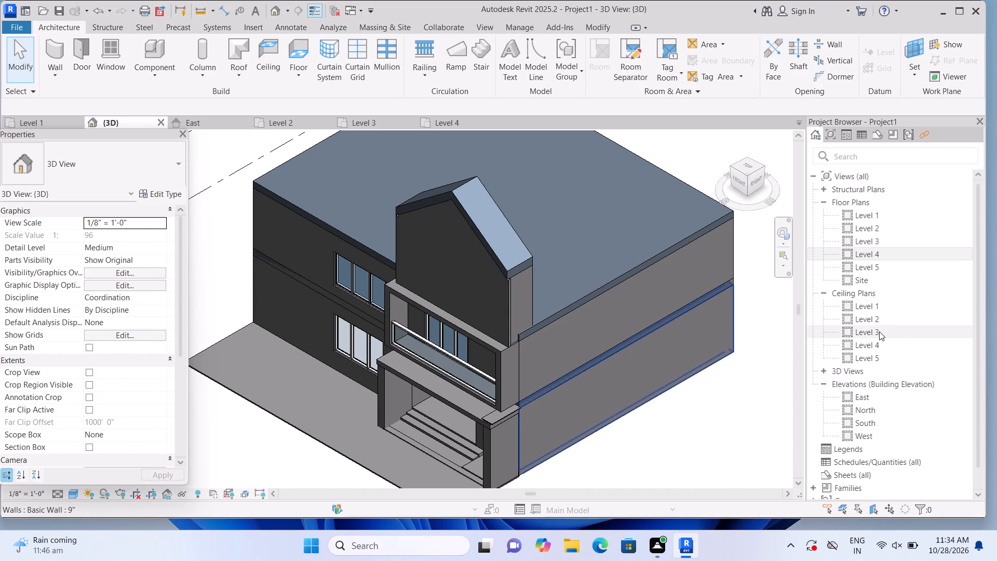
Examine the Level 4 floor plan around the small gable roof and the main building outline.
double_click(846, 253)
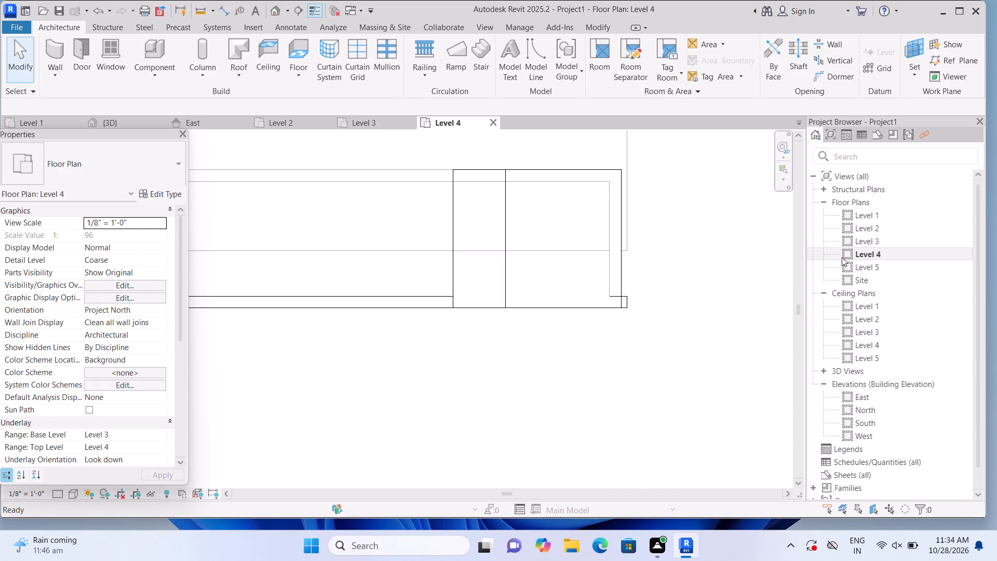
scroll(684, 331, down, 5)
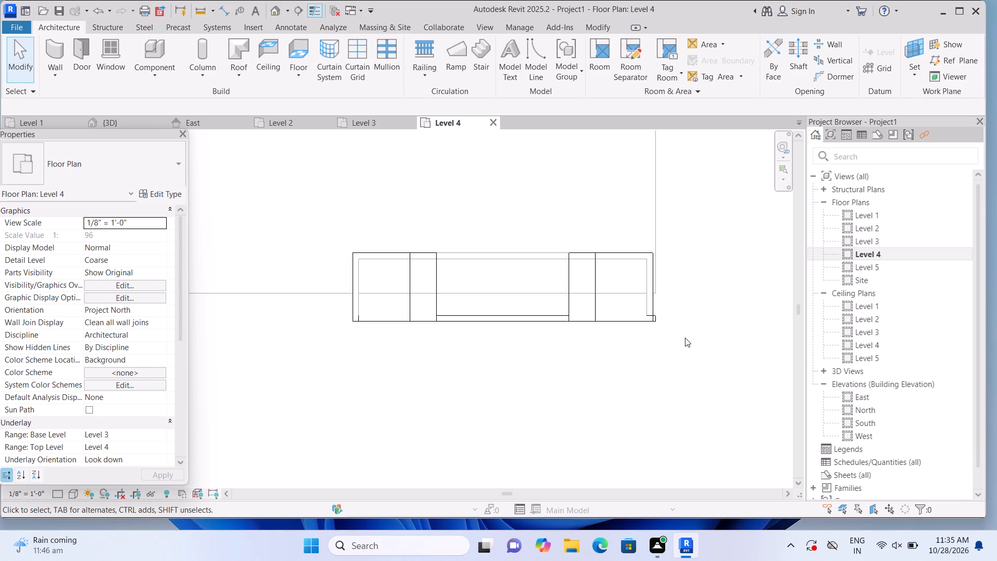
scroll(577, 371, up, 1)
scroll(577, 371, down, 3)
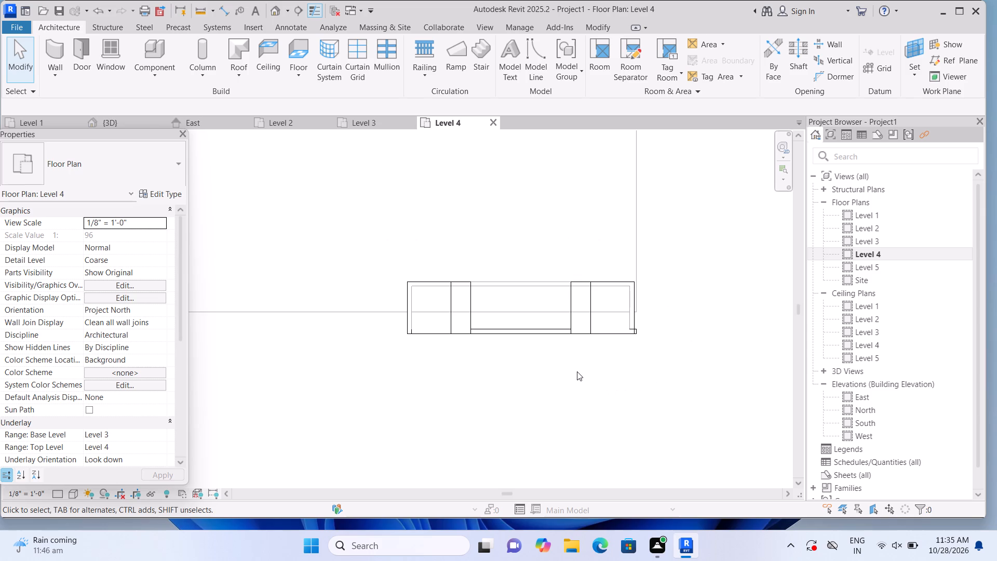
scroll(577, 371, down, 4)
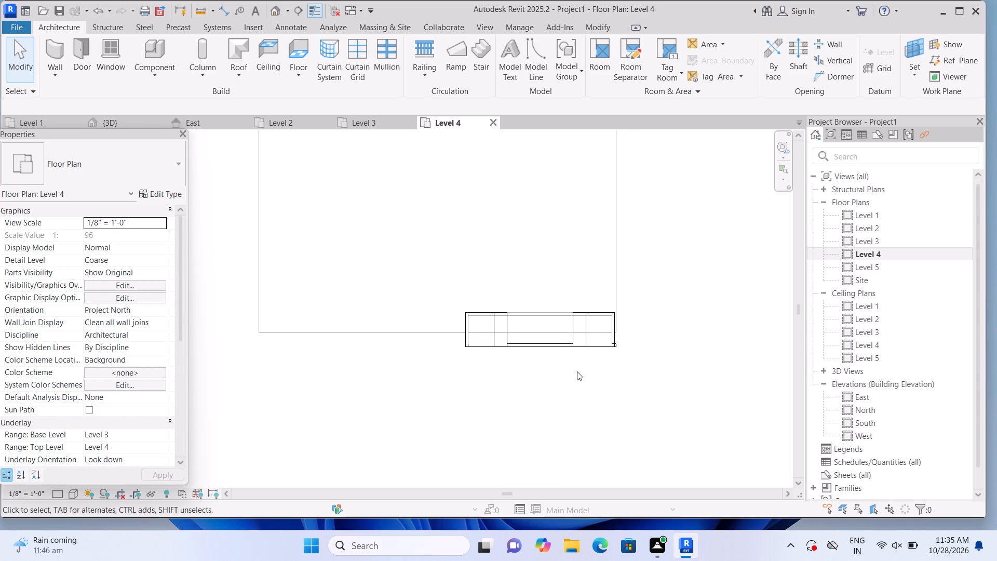
middle_drag(580, 378, 572, 425)
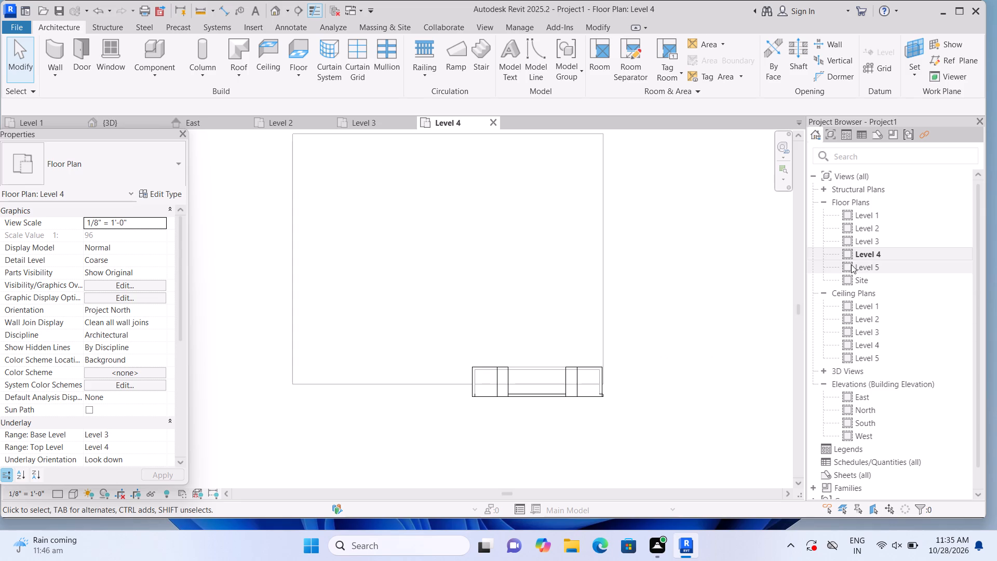
On the Level 3 floor plan, start a new wall using the Curtain Wall 1 type.
double_click(848, 240)
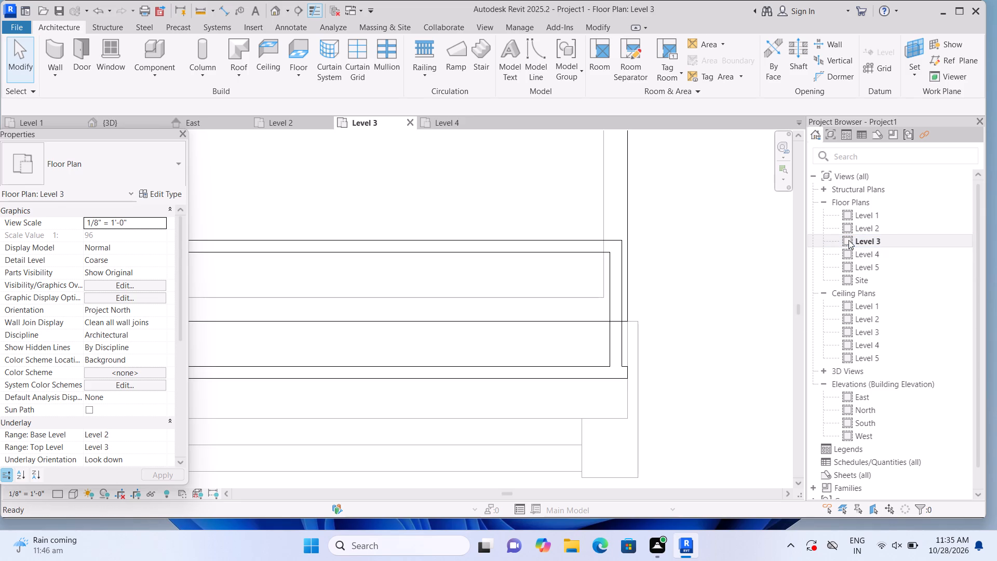
scroll(741, 334, down, 3)
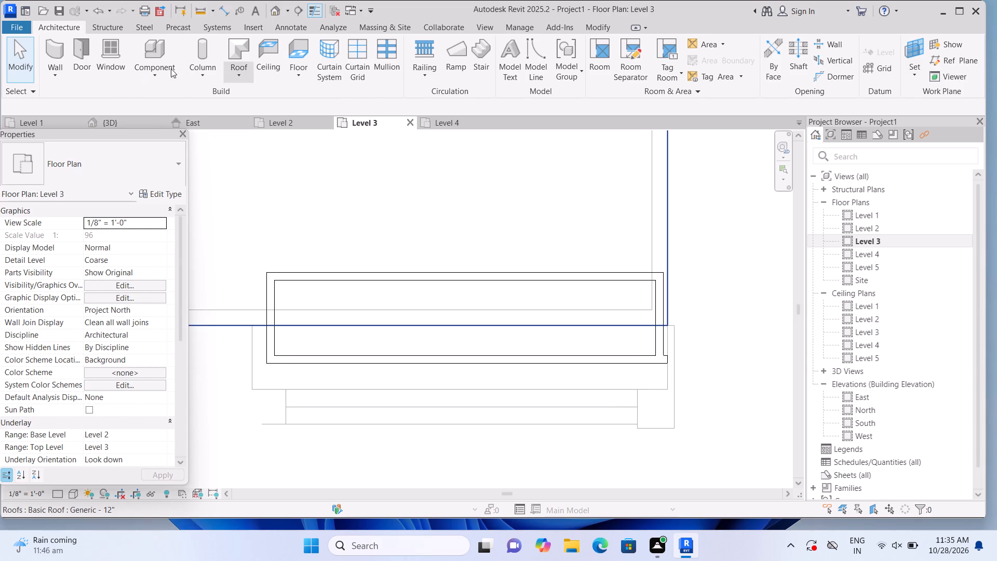
click(55, 42)
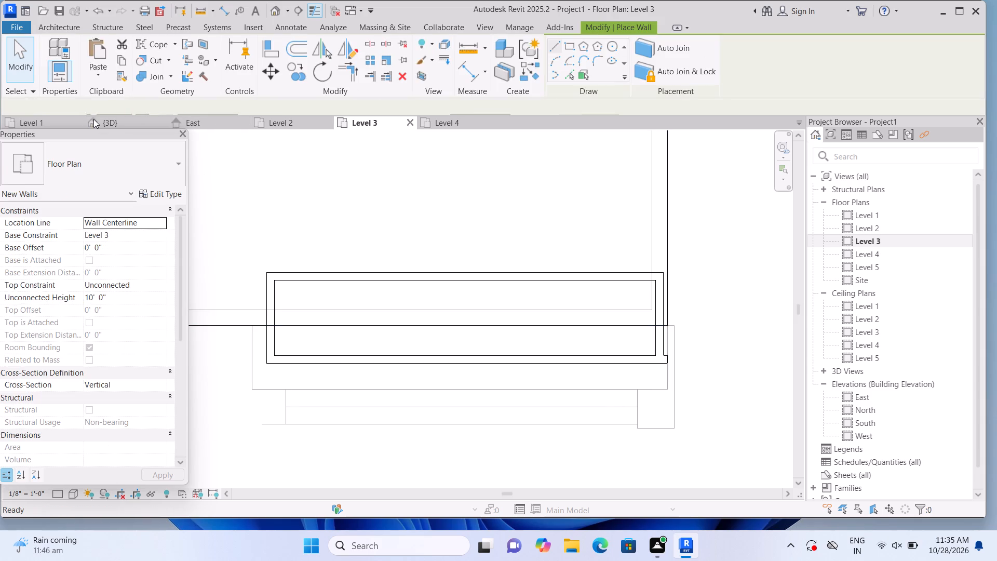
click(159, 166)
scroll(143, 274, down, 9)
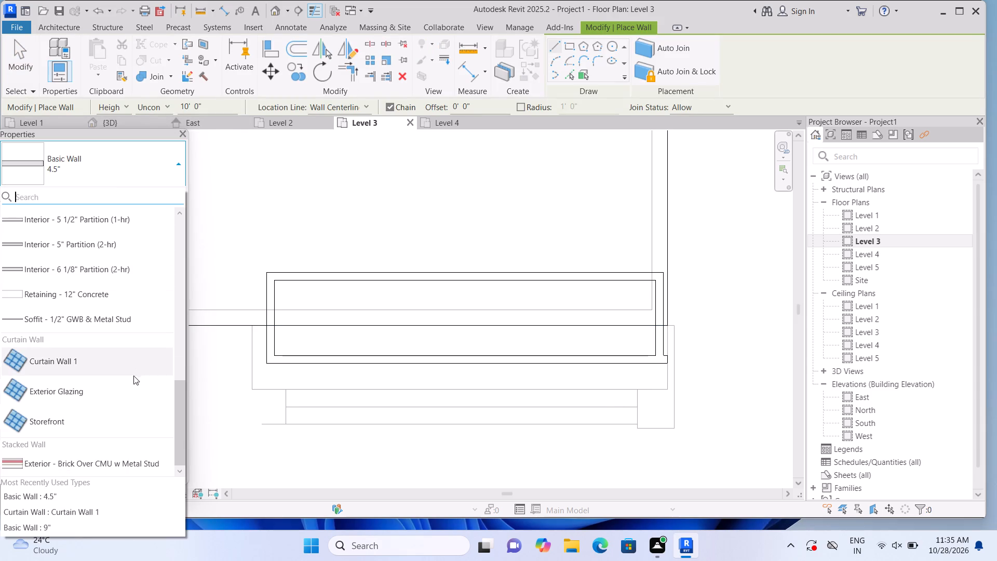
click(121, 363)
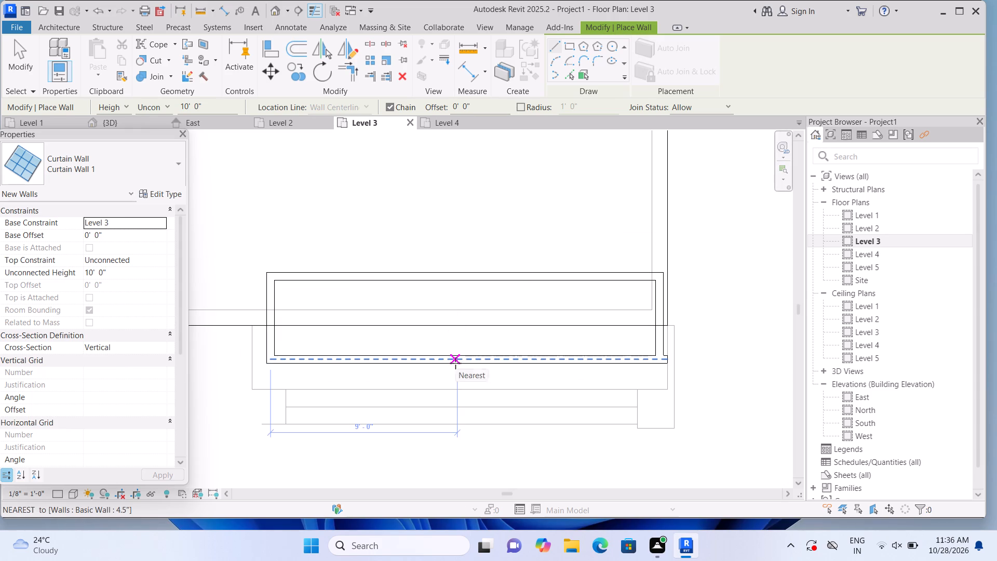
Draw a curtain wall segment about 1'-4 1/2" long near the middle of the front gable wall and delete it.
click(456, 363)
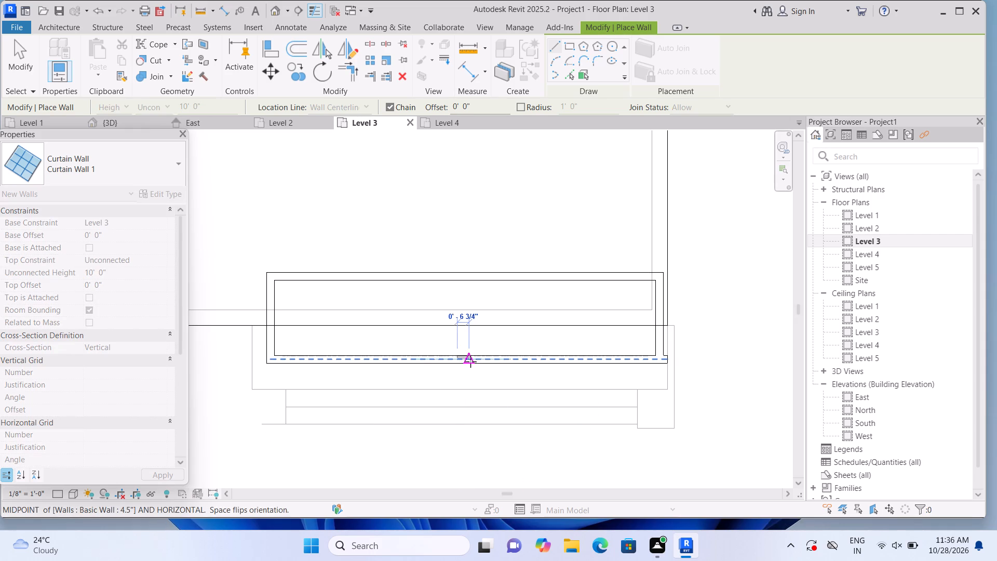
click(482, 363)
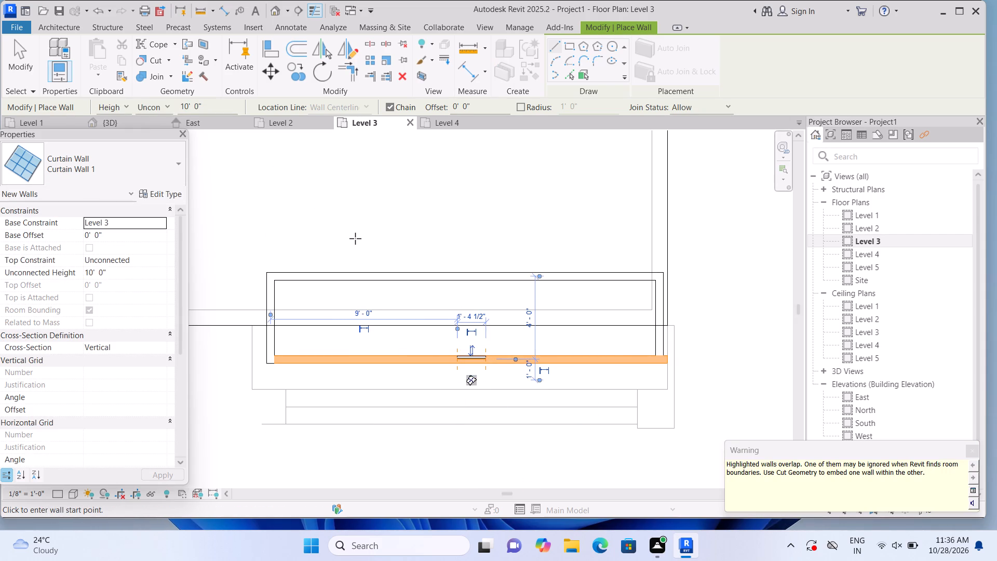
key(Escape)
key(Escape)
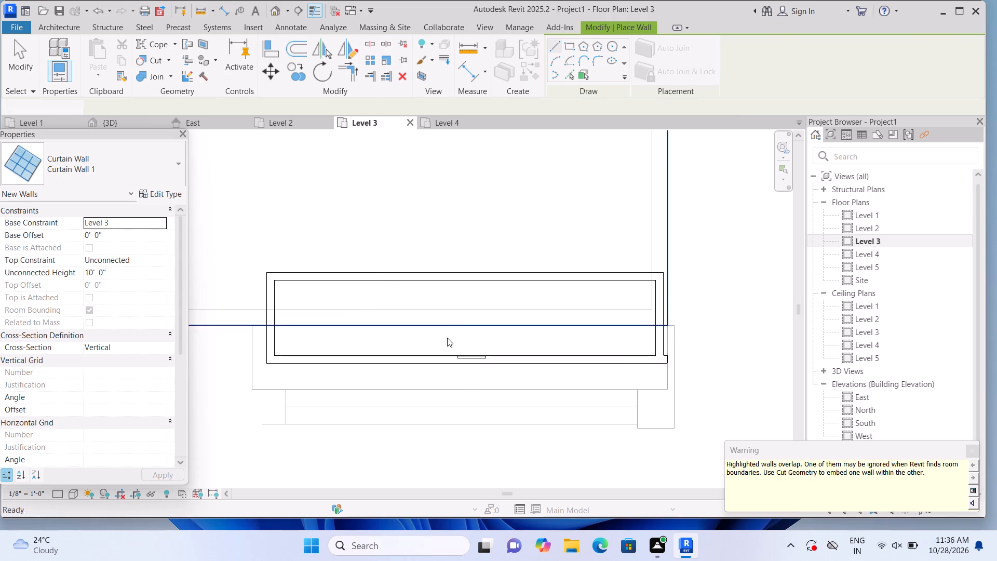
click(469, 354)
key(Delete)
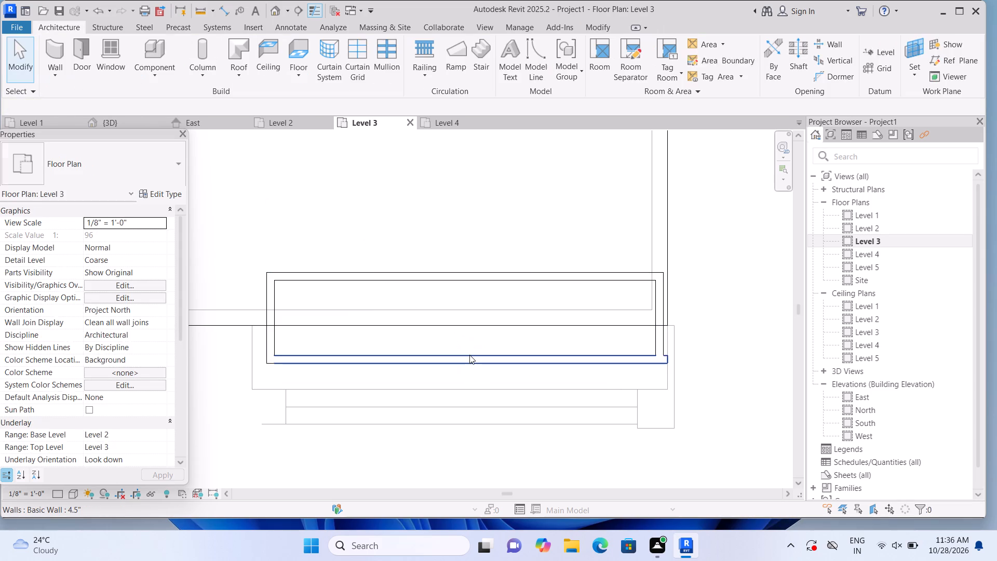
Draw a Curtain Wall 1 segment about 9" long within the front gable wall on Level 3, near its middle.
click(47, 47)
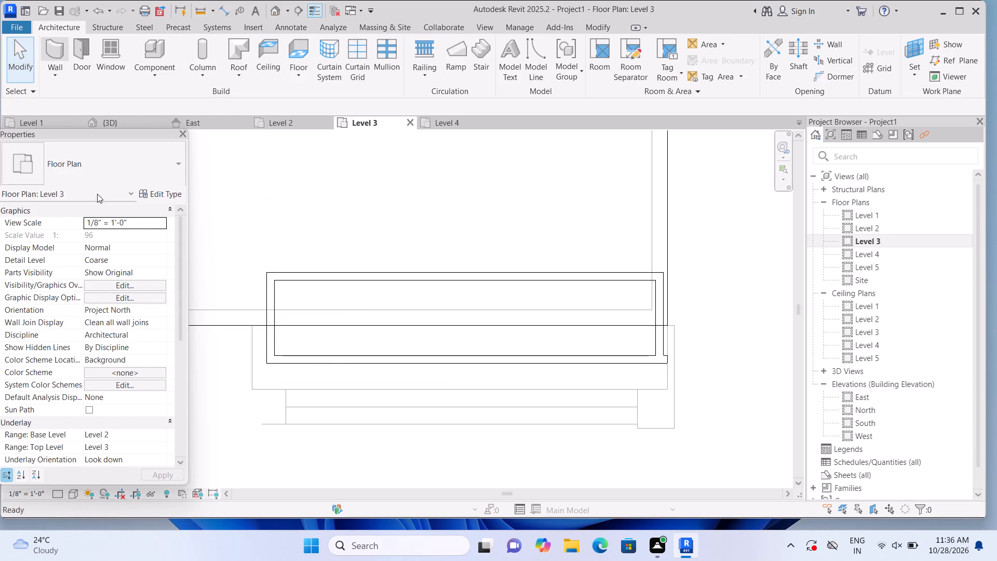
click(463, 360)
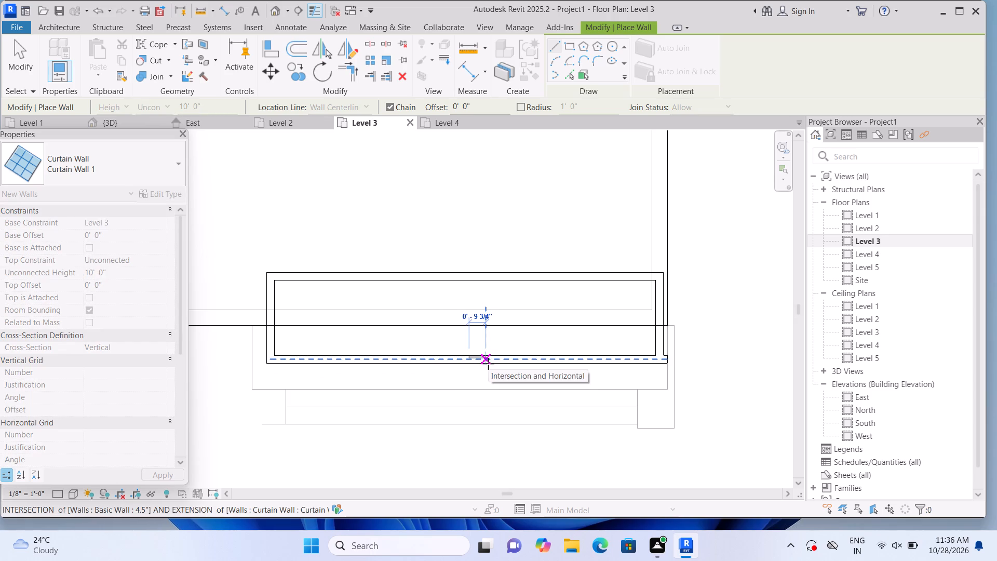
key(Escape)
scroll(477, 363, up, 3)
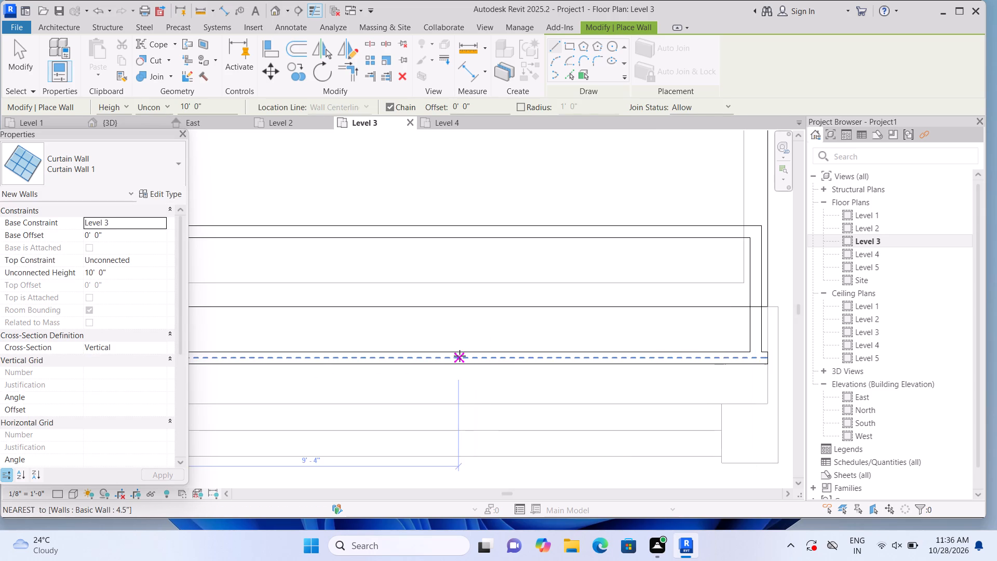
click(460, 356)
click(483, 357)
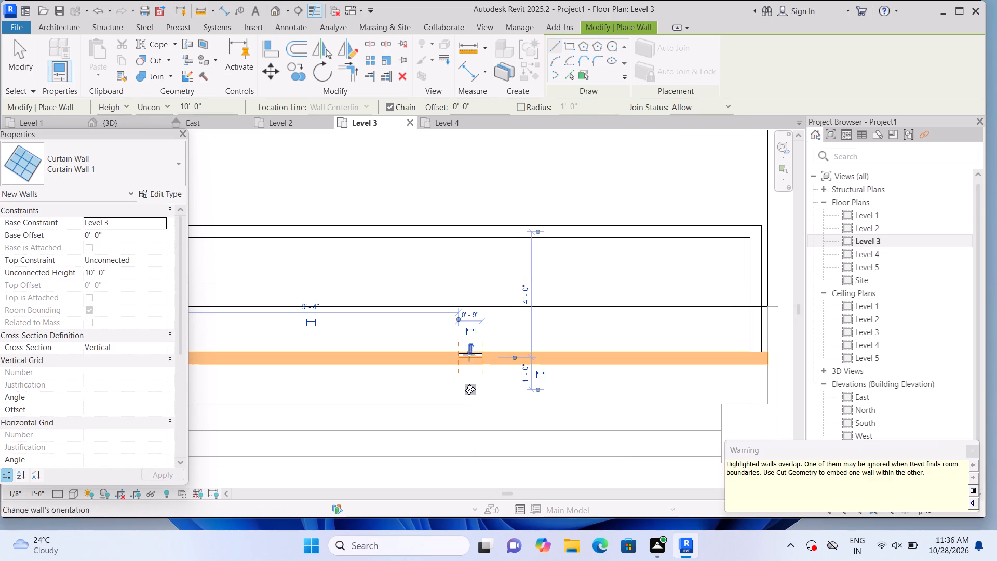
Cut the front gable wall with the short curtain wall using Cut Geometry, embedding the glazing in it.
click(164, 56)
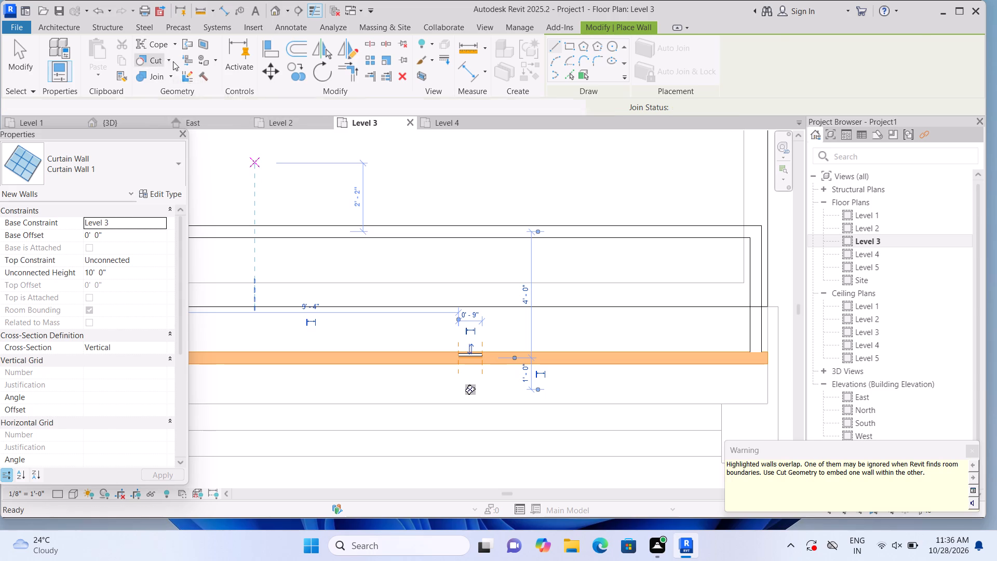
click(541, 74)
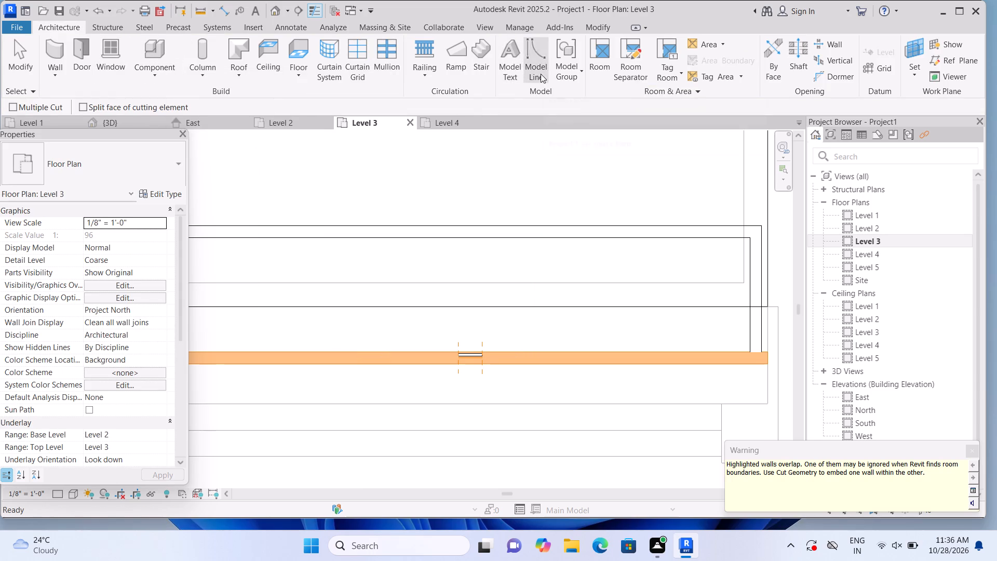
click(170, 62)
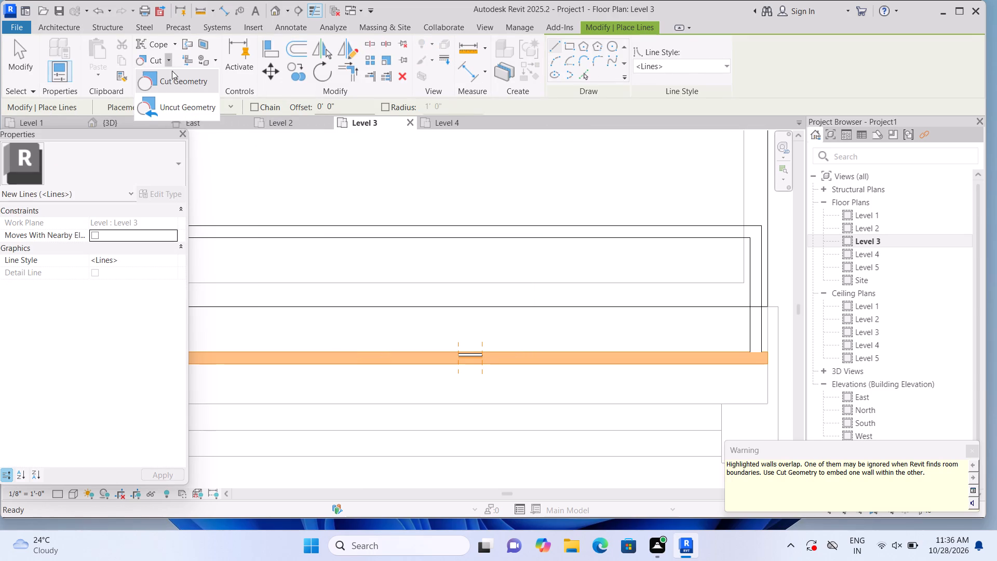
click(176, 80)
click(578, 361)
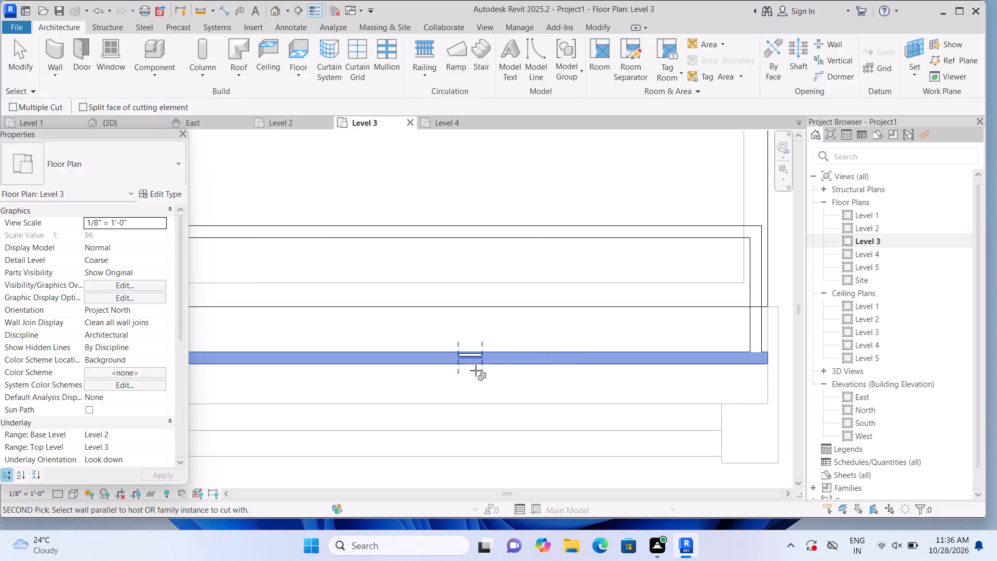
click(467, 357)
scroll(471, 364, down, 5)
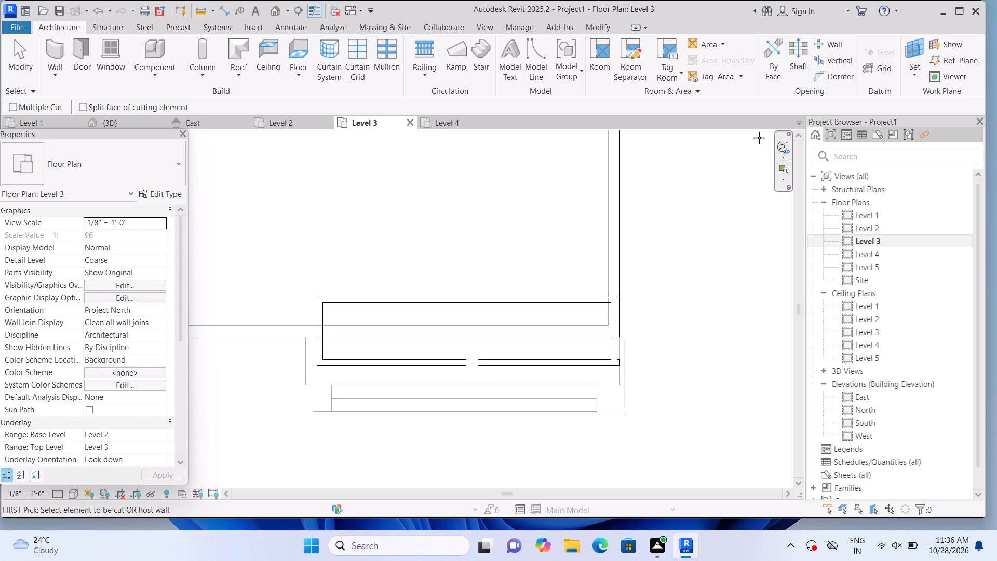
In the 3D view, stretch the top of the narrow curtain wall up toward the gable peak, to an unconnected height of about 16'-1 1/4".
click(273, 10)
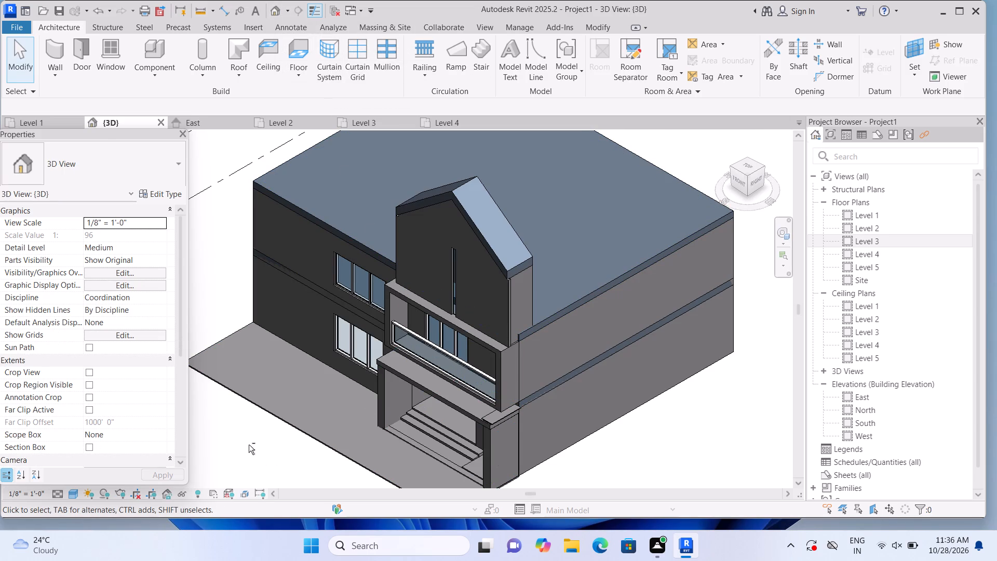
shift+middle_drag(252, 447, 311, 350)
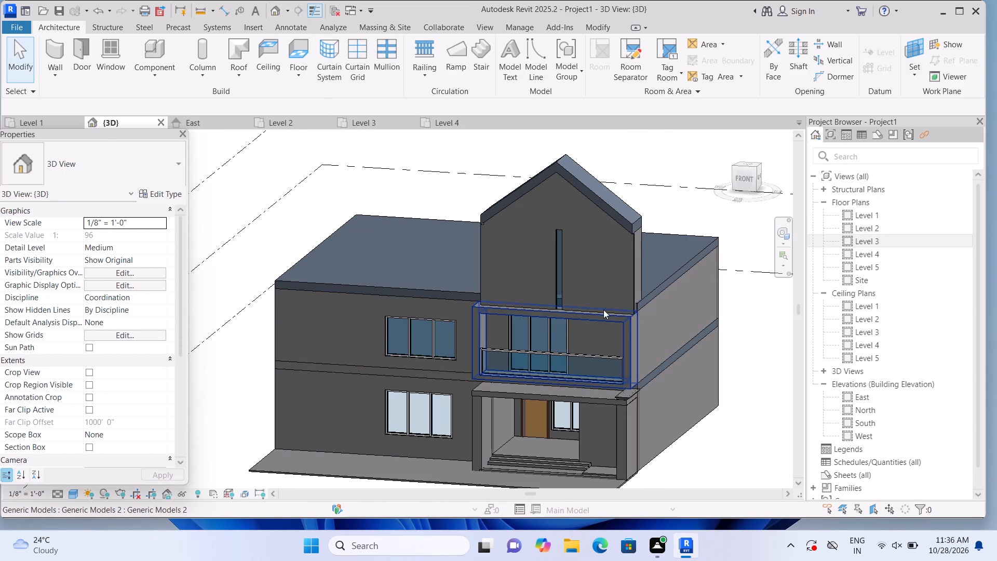
click(559, 264)
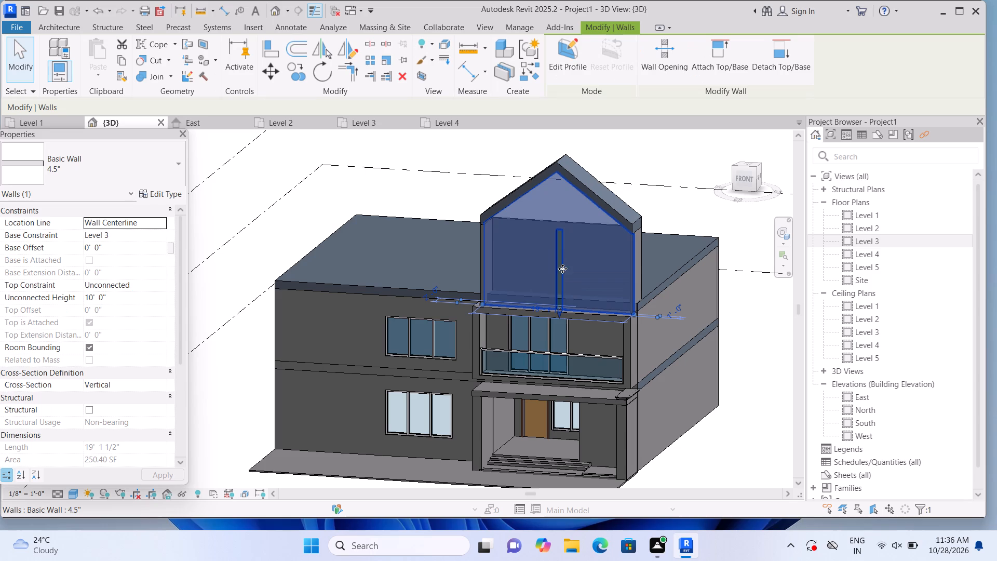
key(Escape)
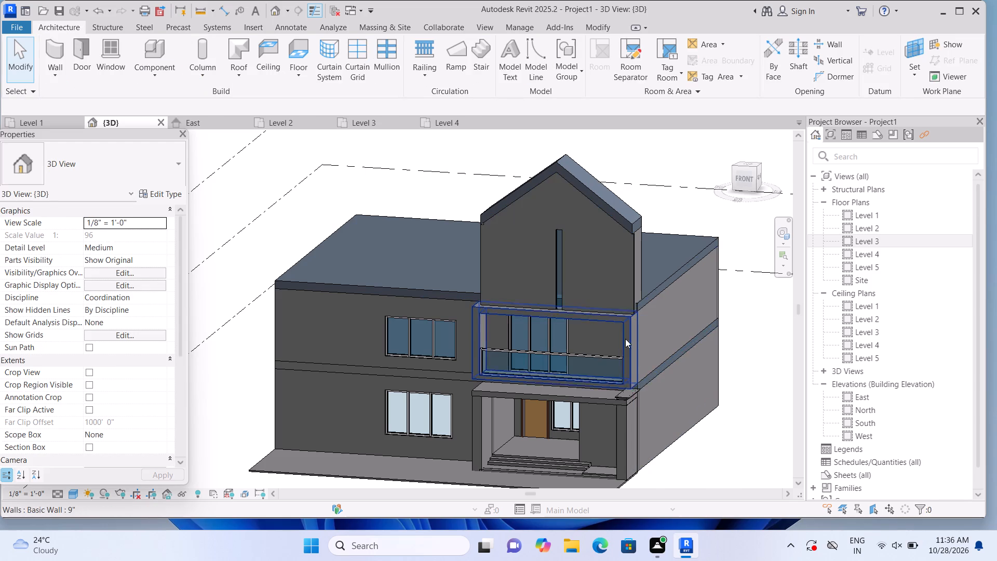
scroll(607, 318, up, 1)
scroll(550, 282, up, 2)
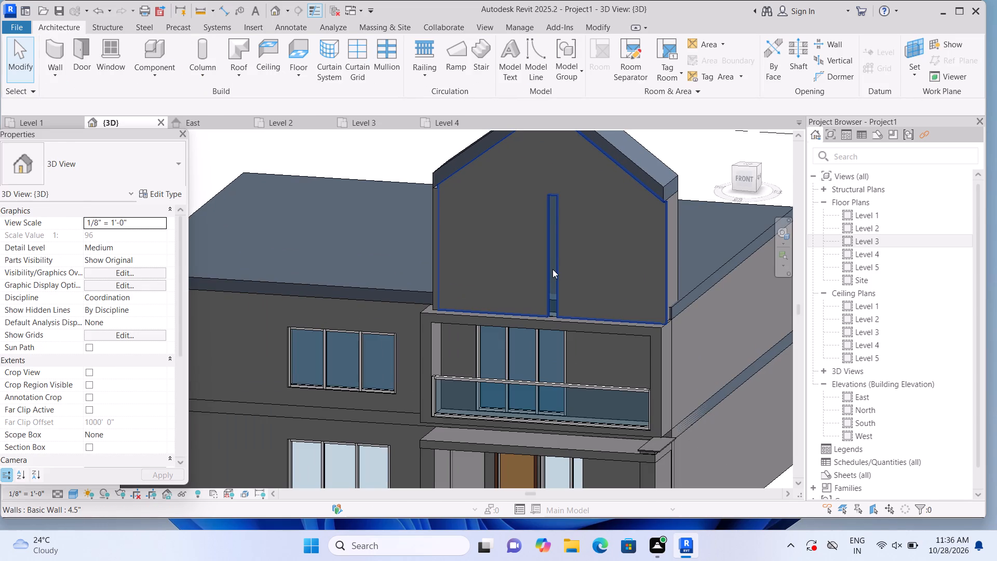
click(548, 314)
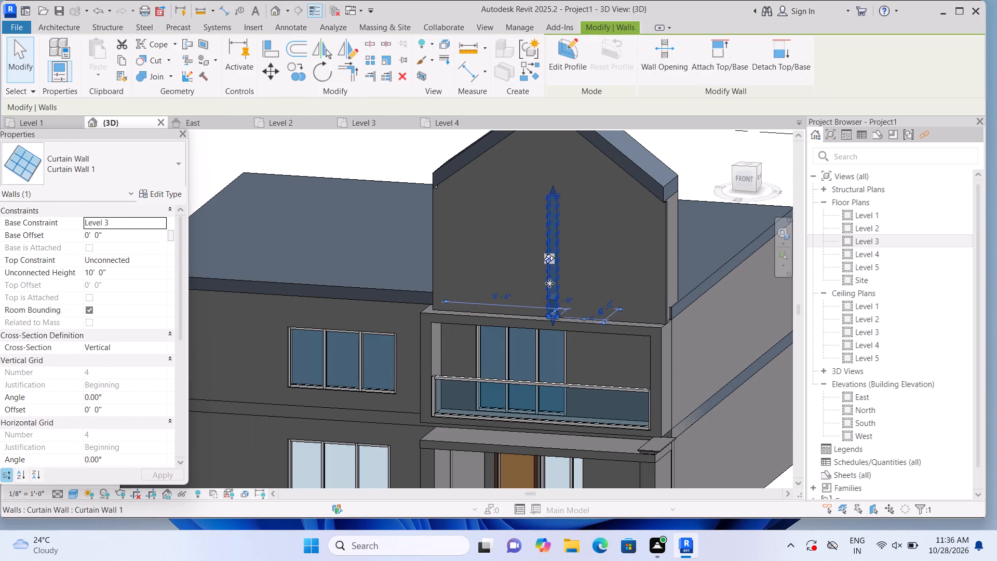
drag(551, 190, 557, 165)
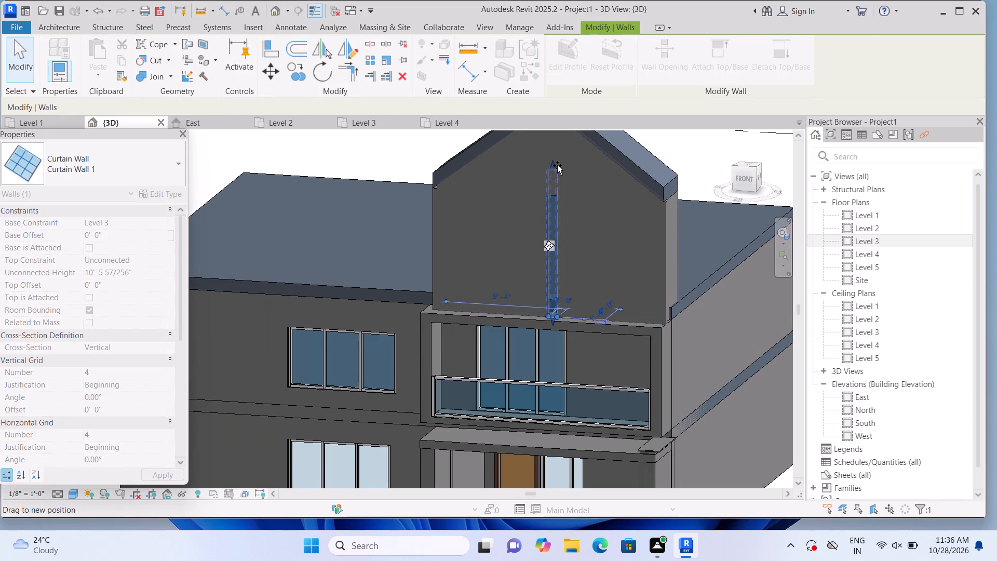
drag(557, 165, 555, 150)
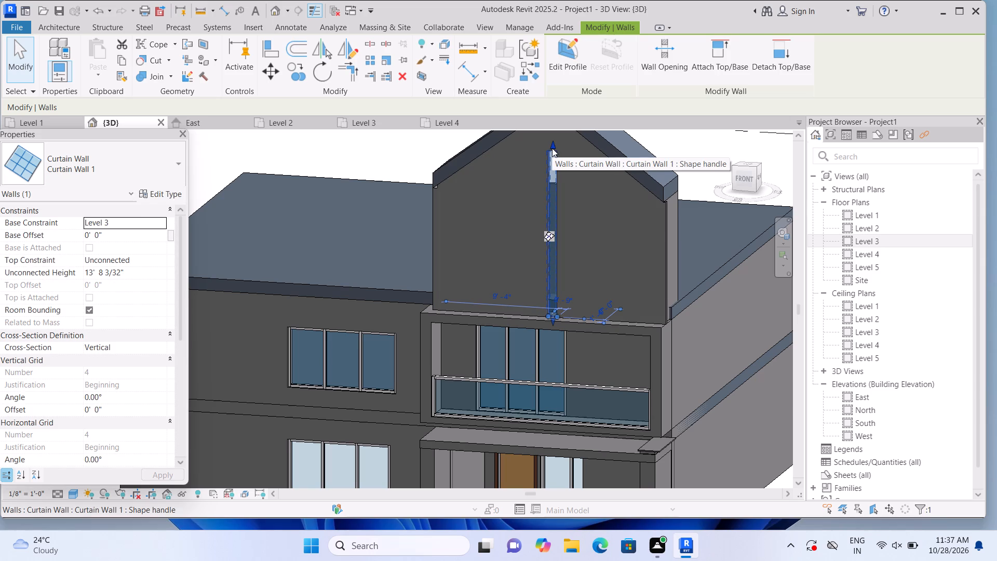
middle_drag(565, 158, 543, 232)
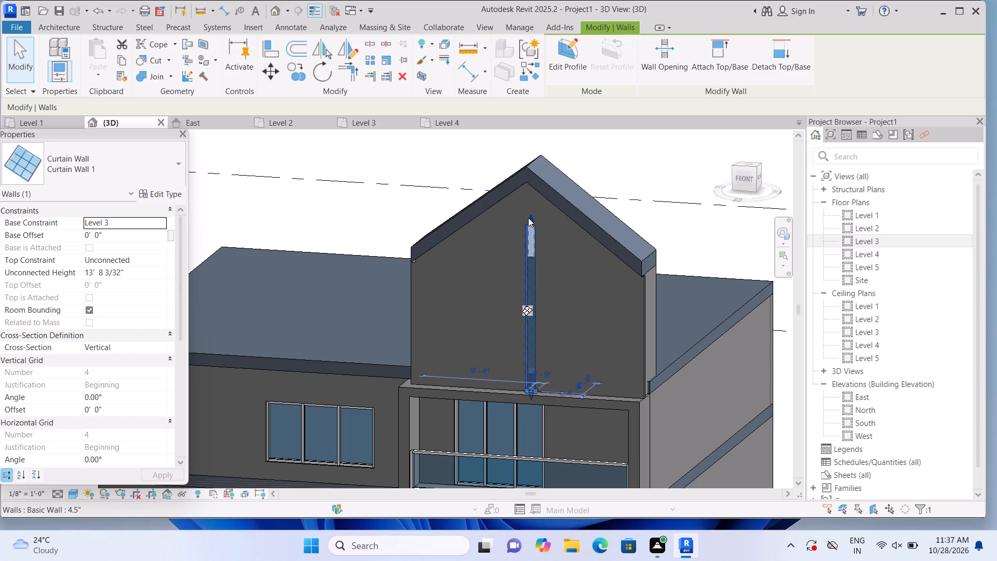
drag(528, 218, 532, 195)
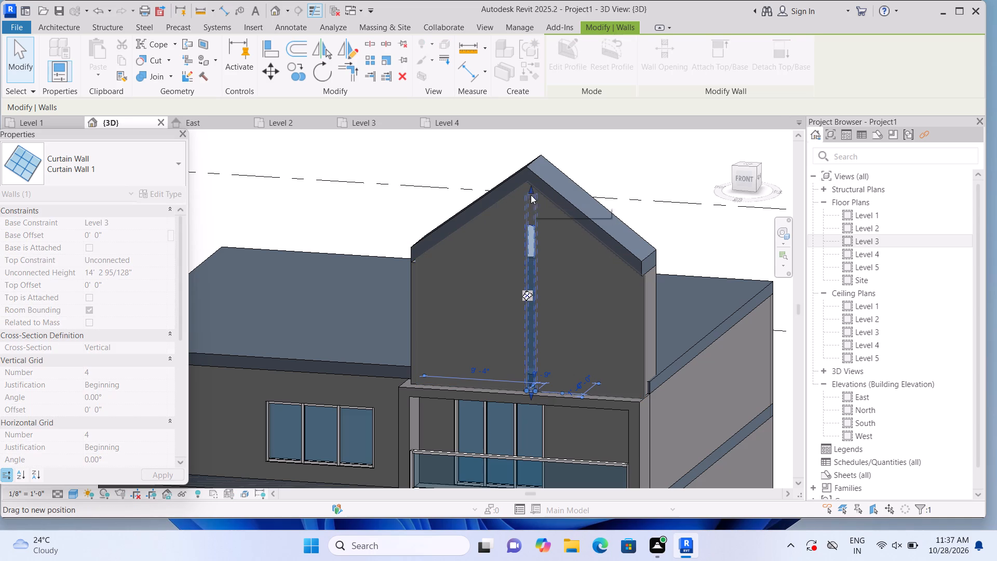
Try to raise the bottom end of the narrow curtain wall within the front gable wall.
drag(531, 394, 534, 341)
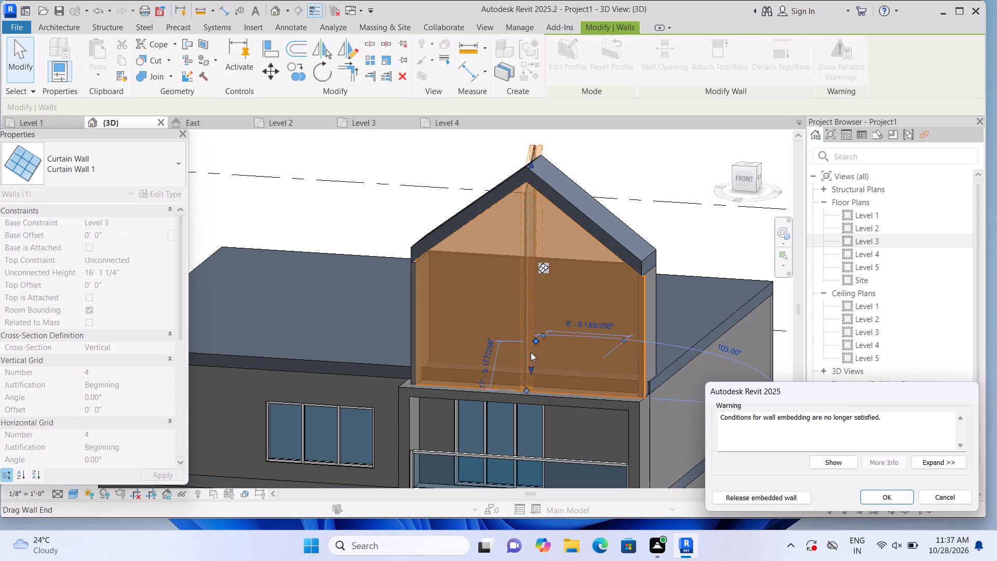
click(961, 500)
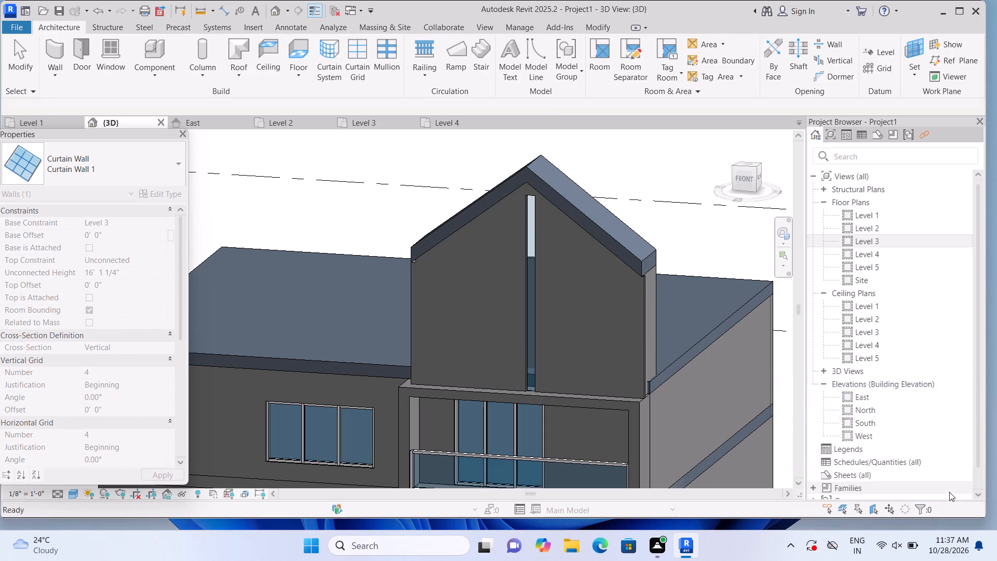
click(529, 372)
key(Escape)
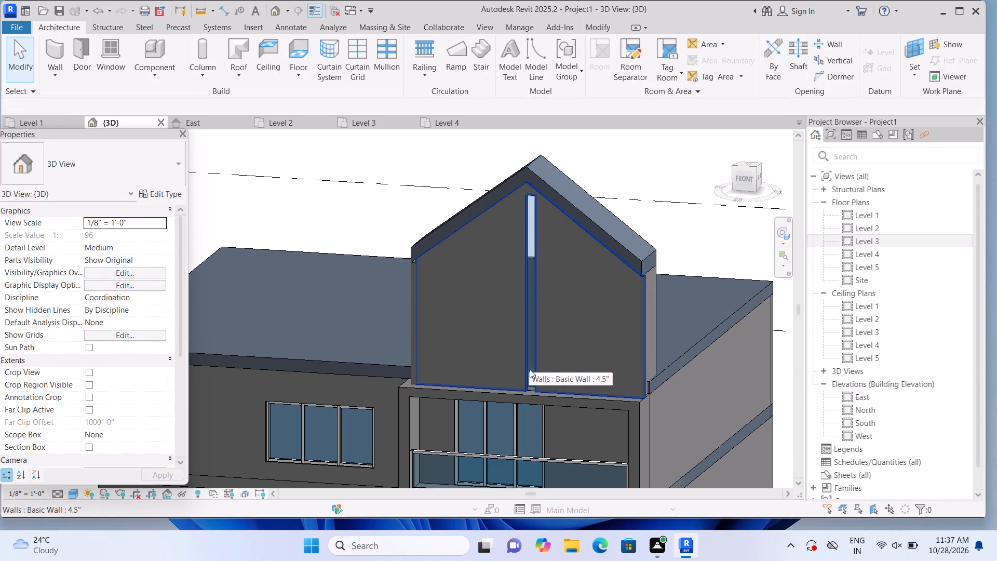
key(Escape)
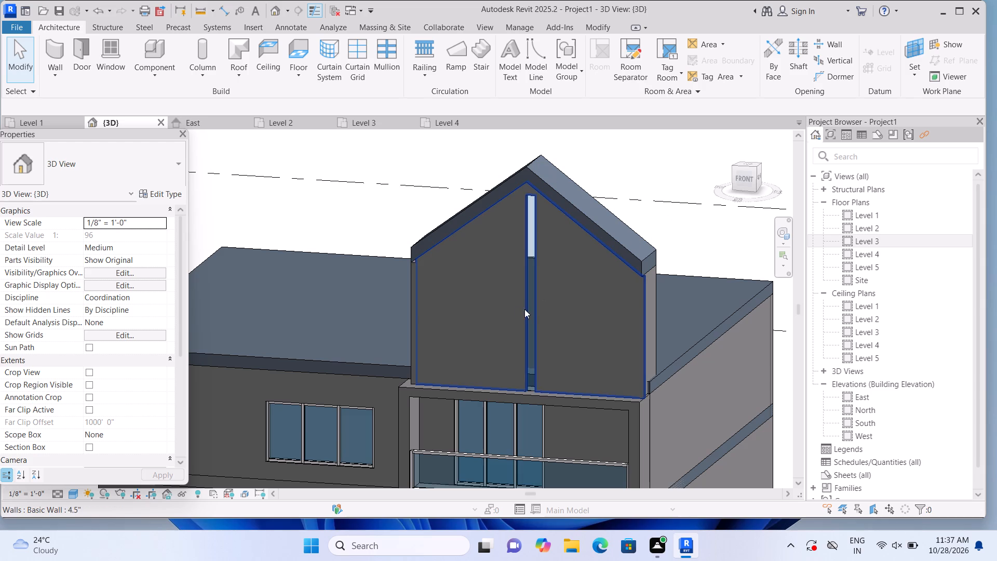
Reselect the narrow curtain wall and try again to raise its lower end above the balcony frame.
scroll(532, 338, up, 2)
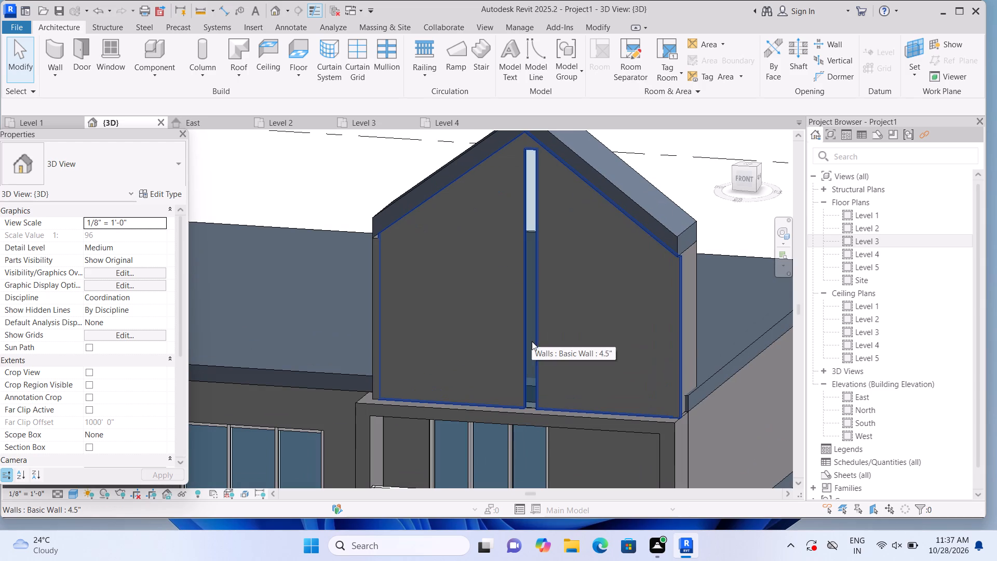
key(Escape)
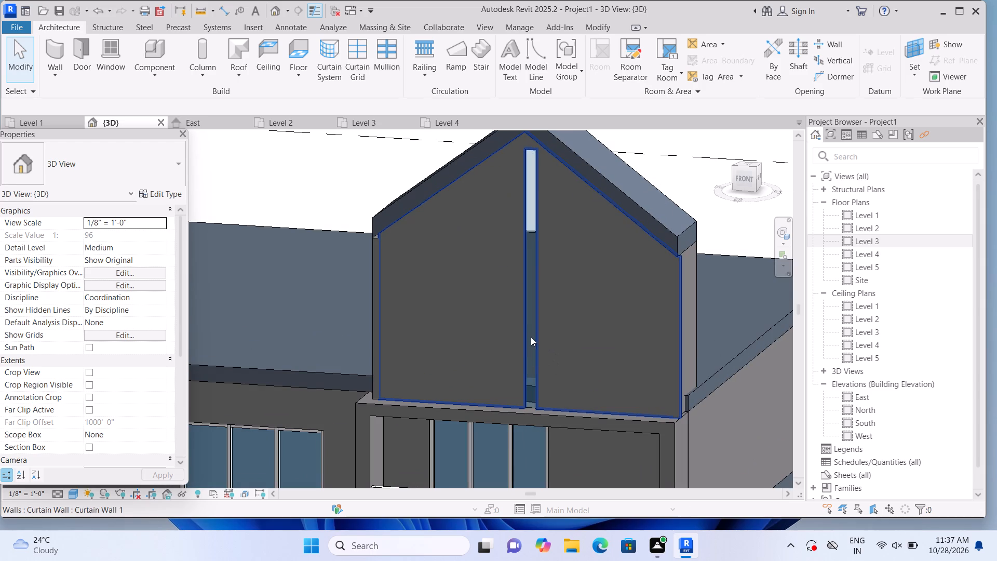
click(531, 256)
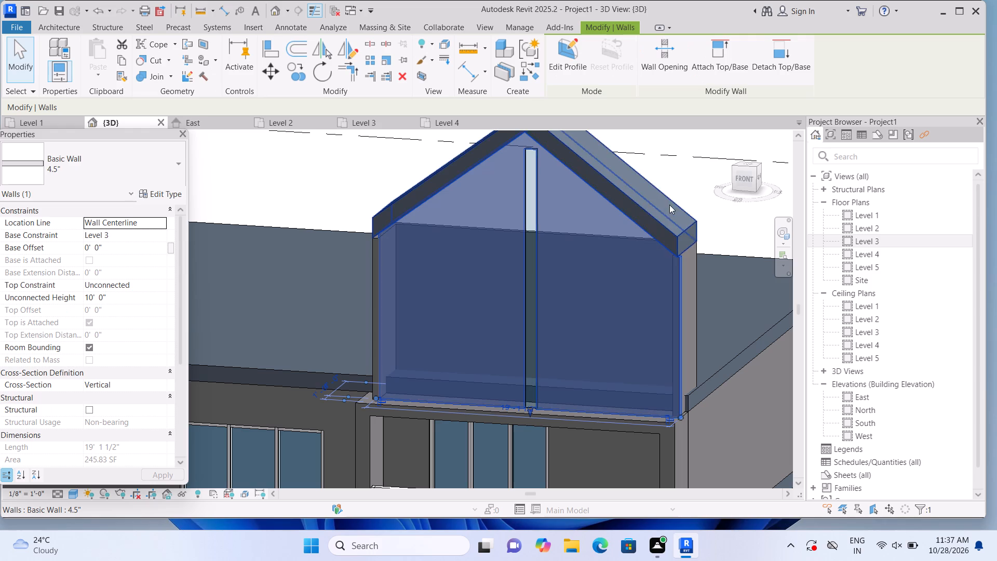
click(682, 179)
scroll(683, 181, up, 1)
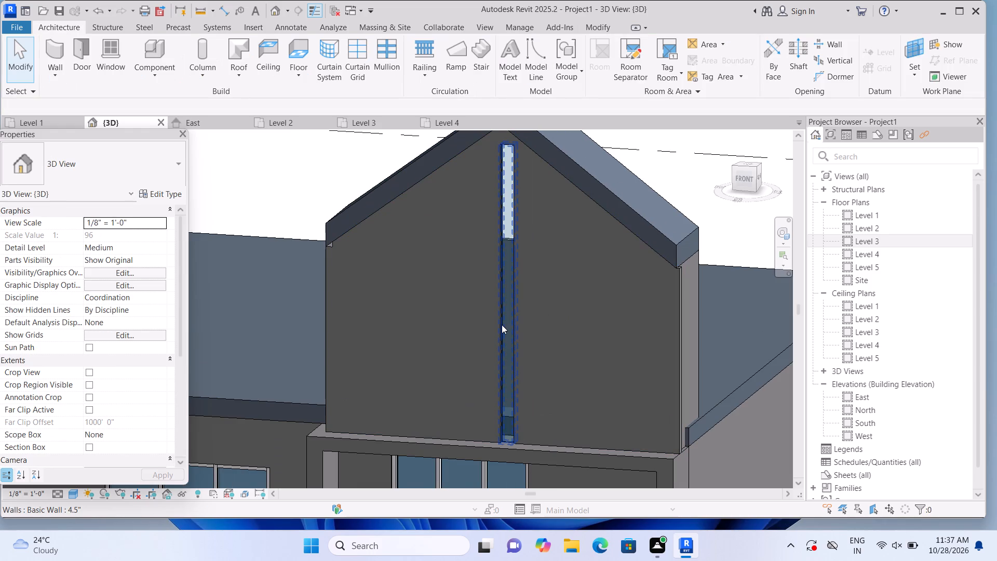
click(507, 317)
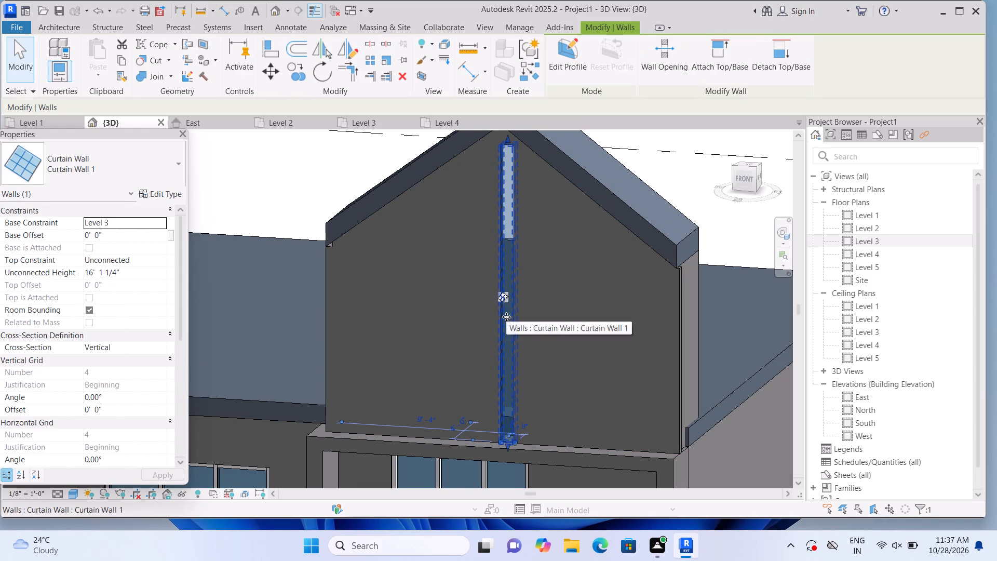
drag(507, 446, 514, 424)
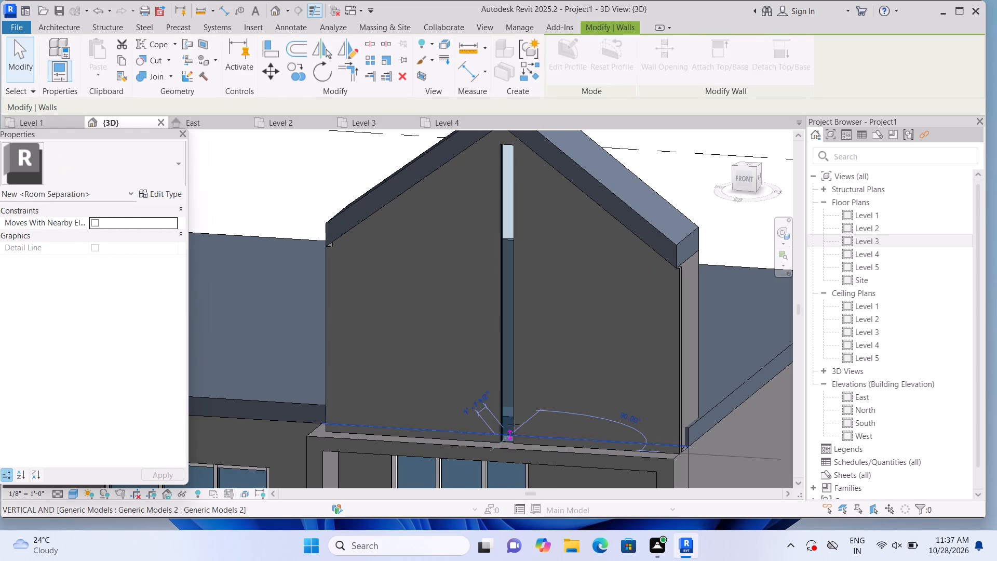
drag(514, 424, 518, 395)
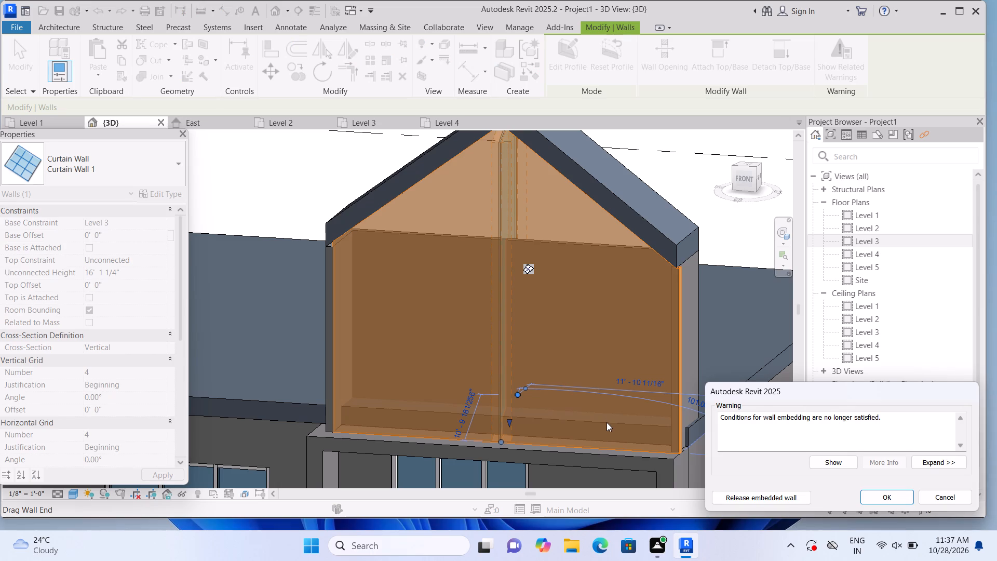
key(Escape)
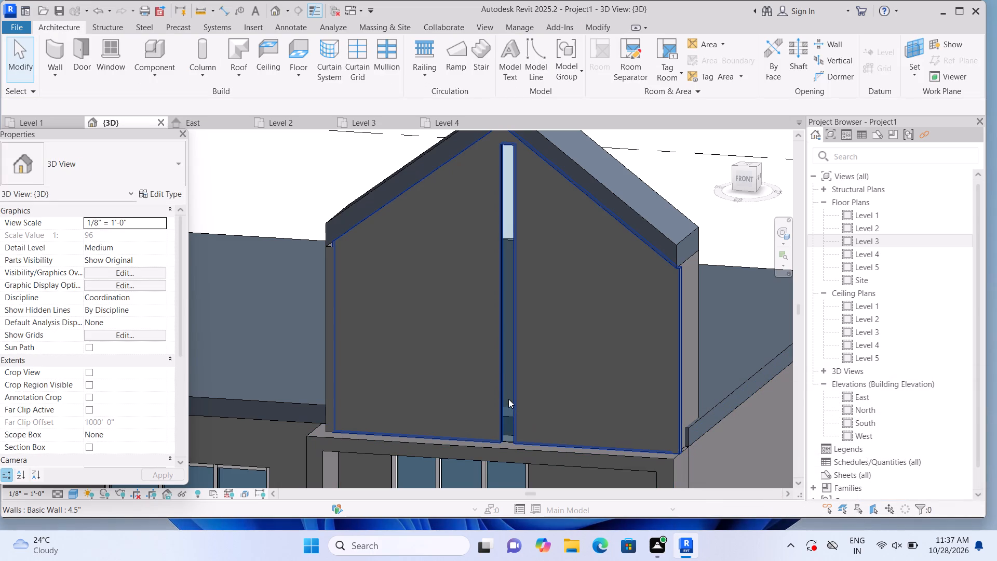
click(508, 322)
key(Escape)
Examine the front of the house in 3D, focusing on the gabled volume and its narrow vertical glazing above the balcony.
scroll(525, 345, down, 3)
middle_drag(567, 388, 581, 324)
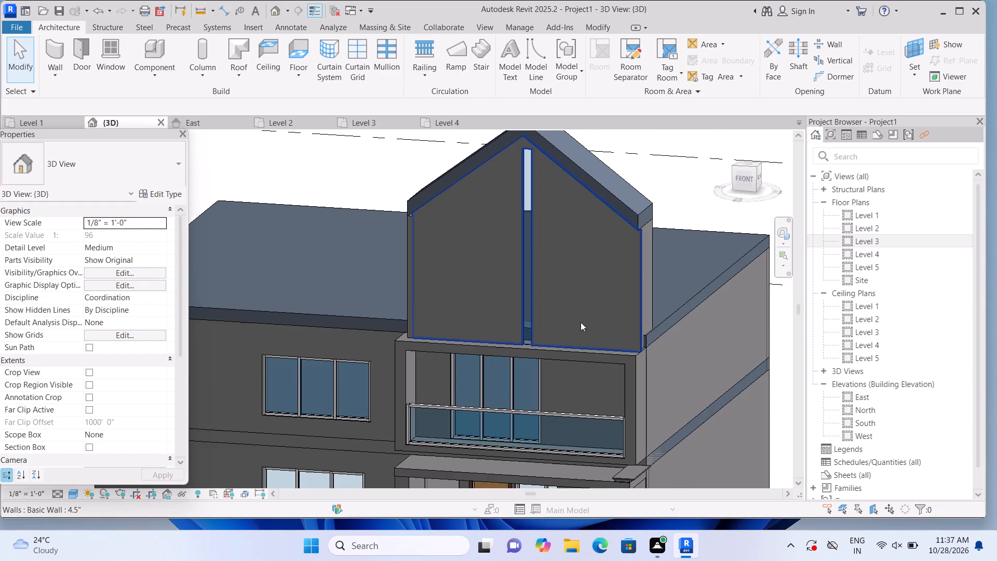
scroll(581, 323, up, 1)
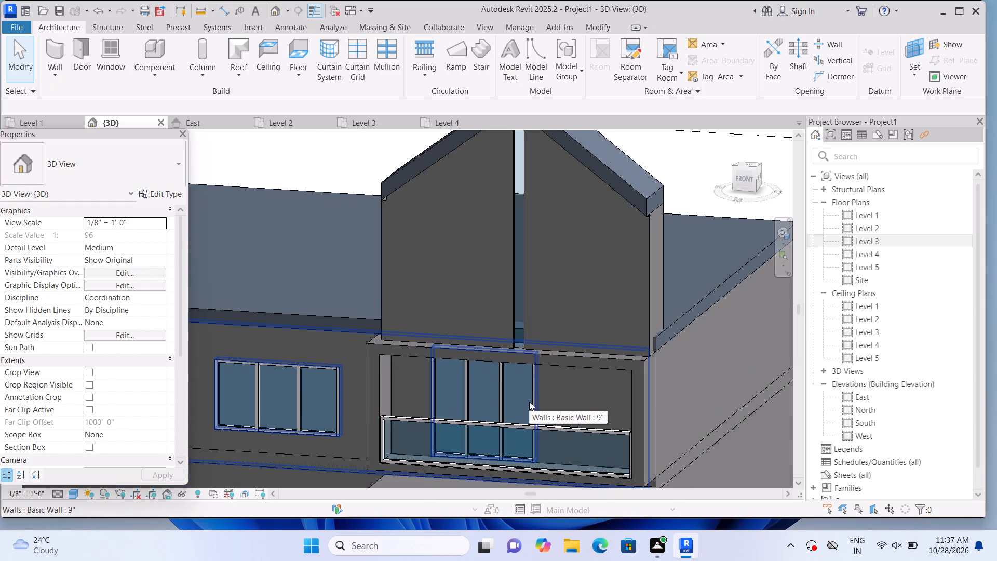
scroll(529, 402, down, 2)
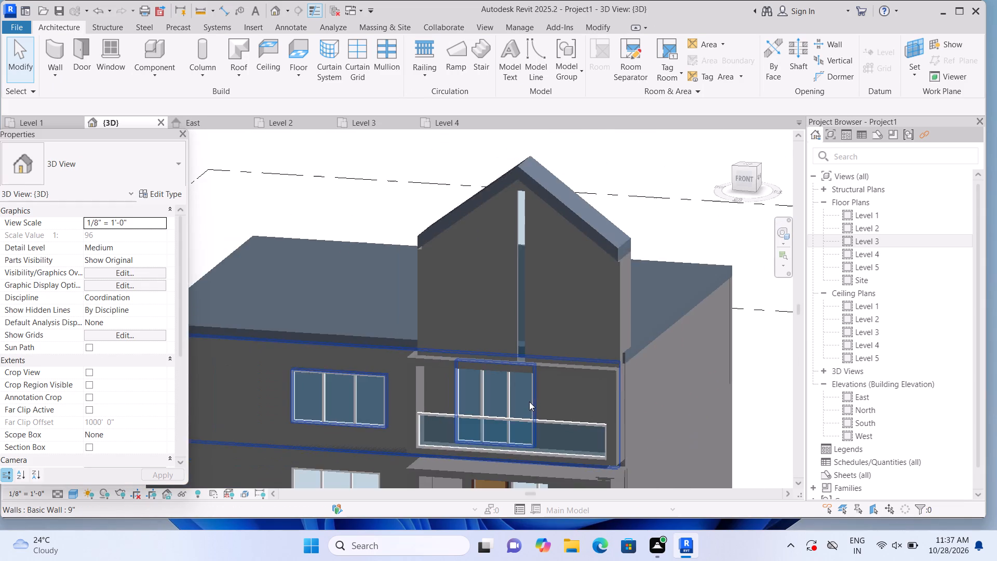
scroll(529, 402, down, 2)
middle_drag(533, 401, 533, 315)
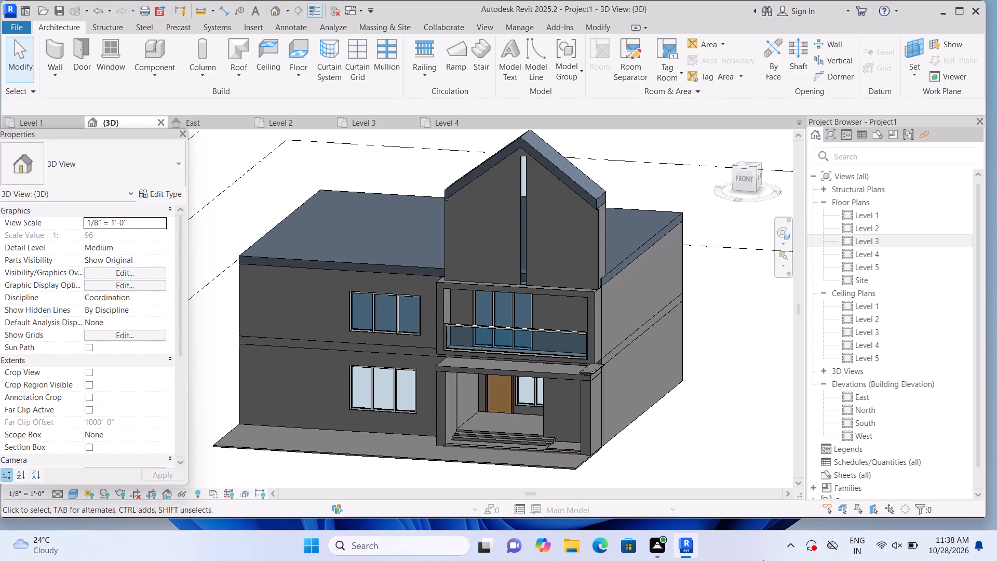
scroll(722, 376, up, 1)
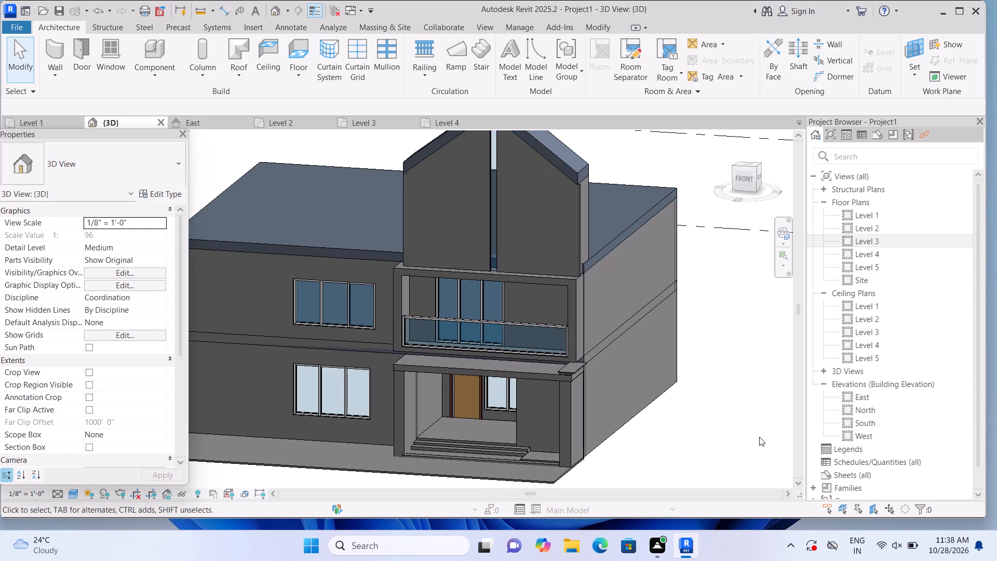
middle_drag(749, 417, 791, 479)
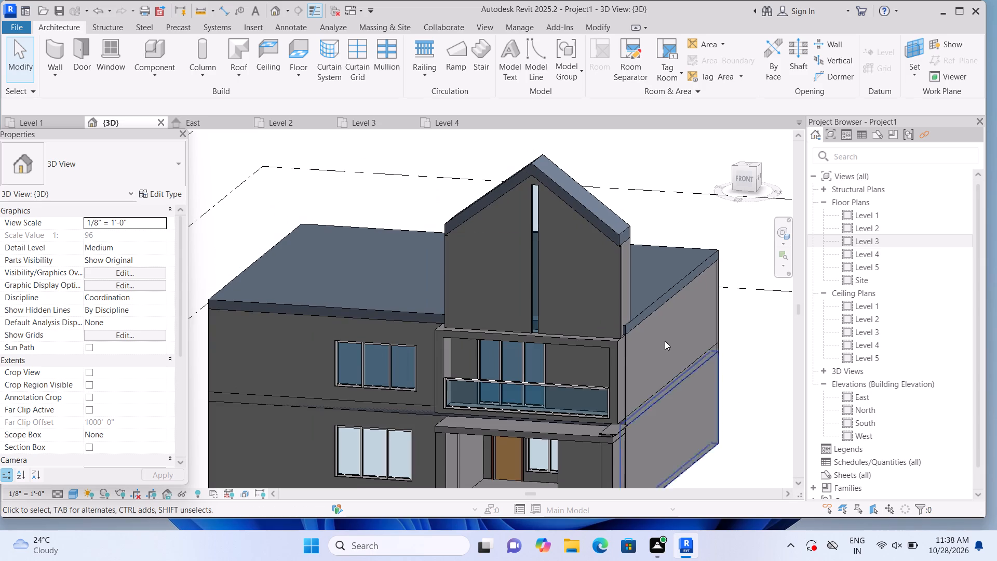
scroll(530, 286, up, 4)
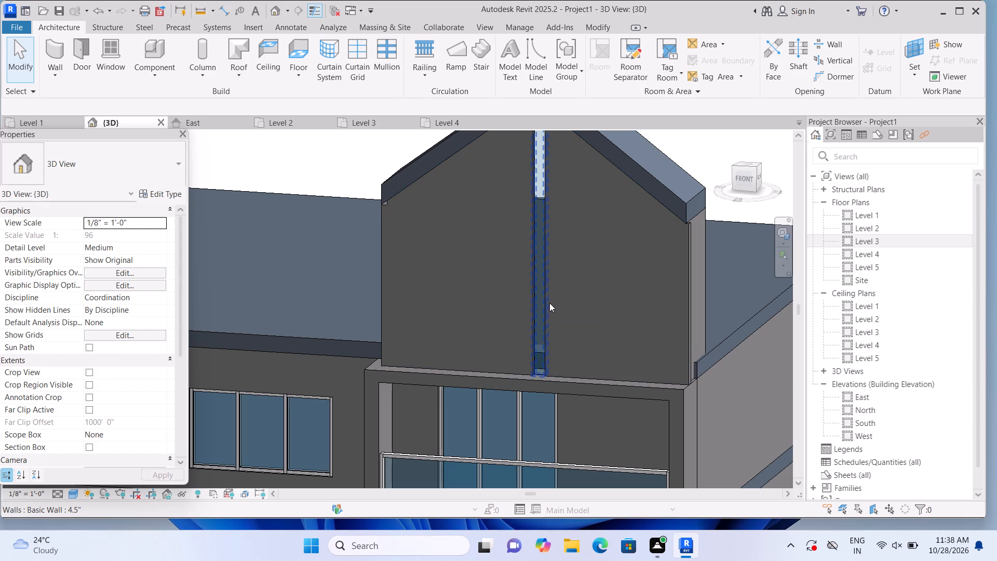
scroll(543, 304, up, 1)
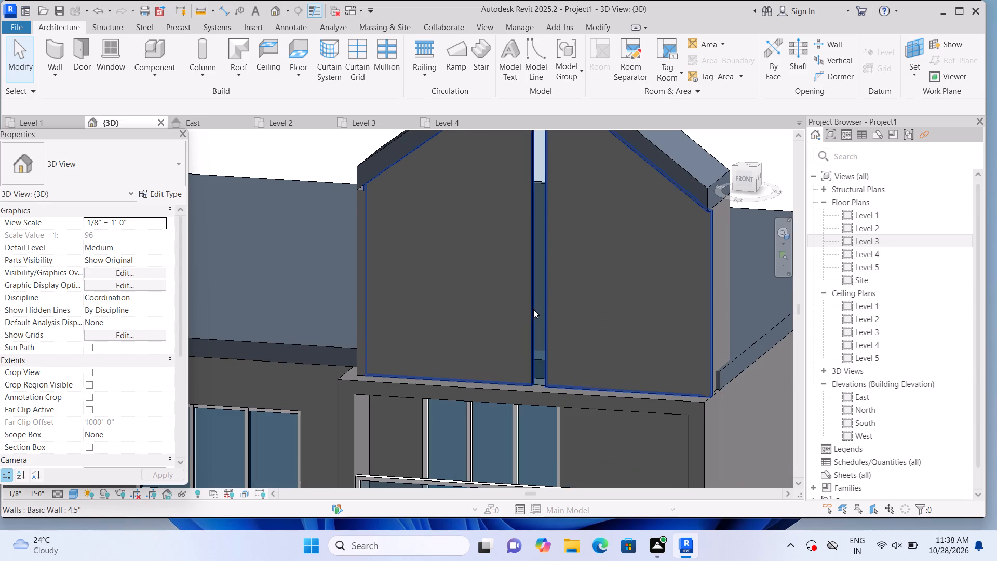
scroll(542, 314, down, 3)
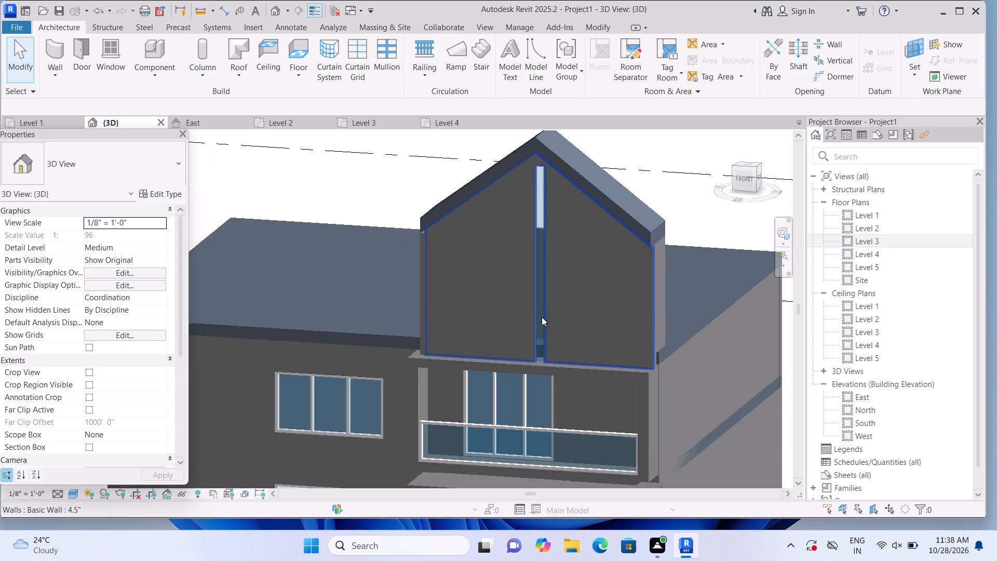
scroll(542, 317, down, 2)
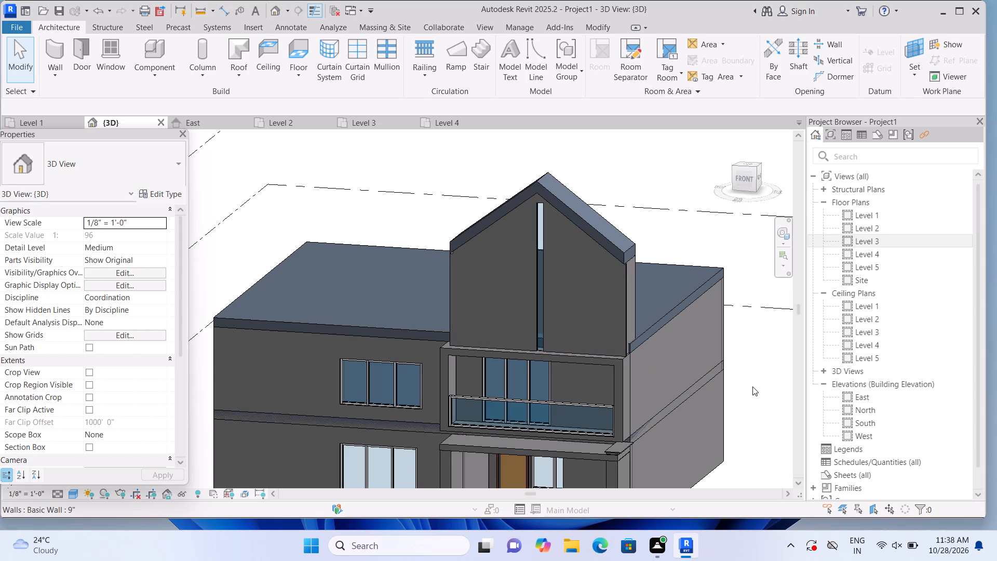
scroll(752, 386, up, 1)
scroll(679, 318, up, 2)
scroll(481, 291, up, 2)
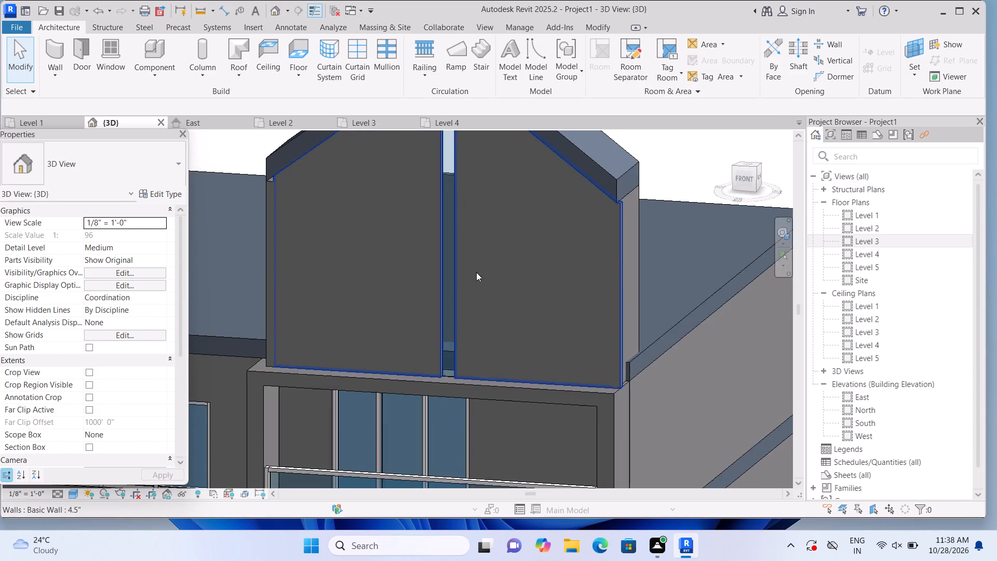
scroll(480, 274, down, 6)
scroll(486, 279, up, 1)
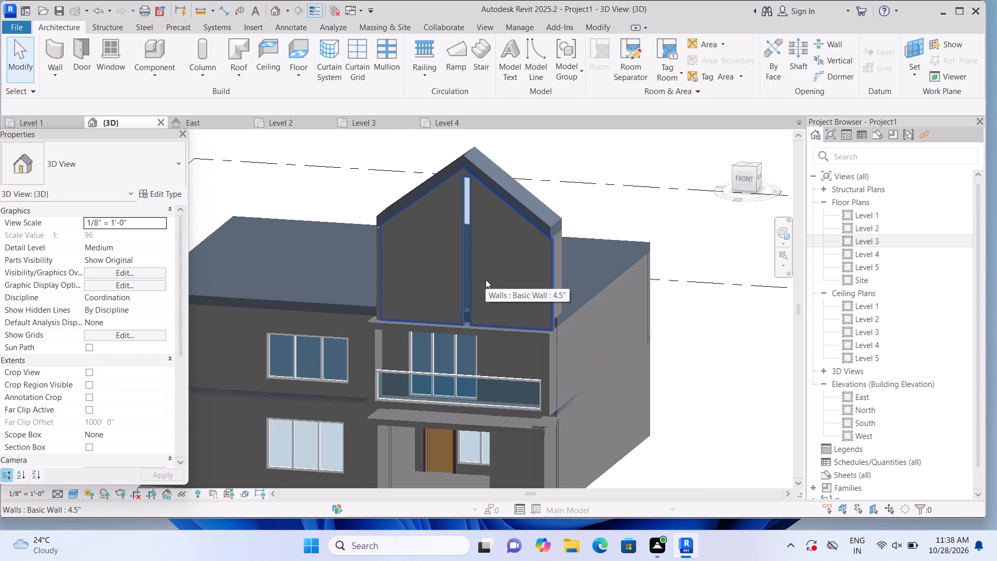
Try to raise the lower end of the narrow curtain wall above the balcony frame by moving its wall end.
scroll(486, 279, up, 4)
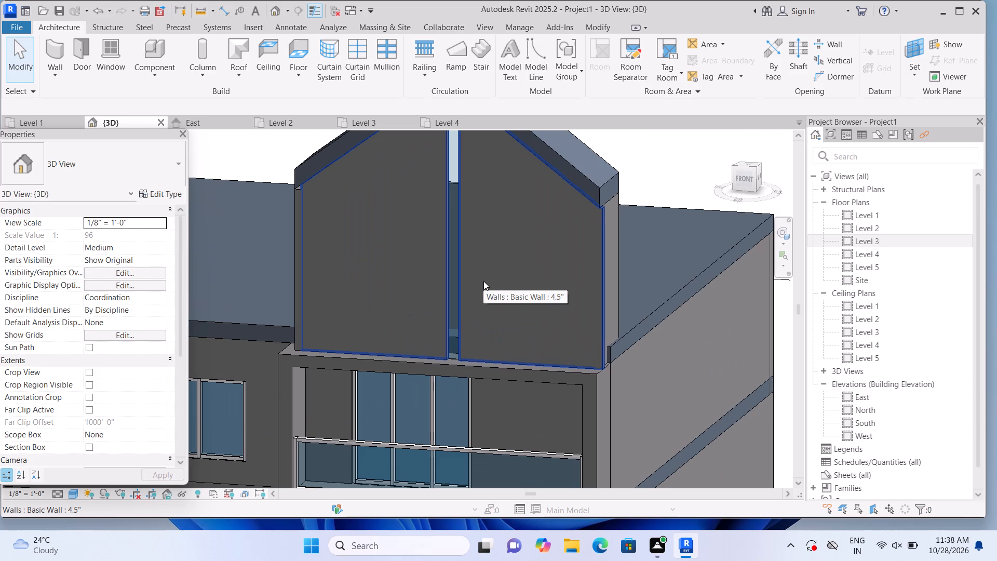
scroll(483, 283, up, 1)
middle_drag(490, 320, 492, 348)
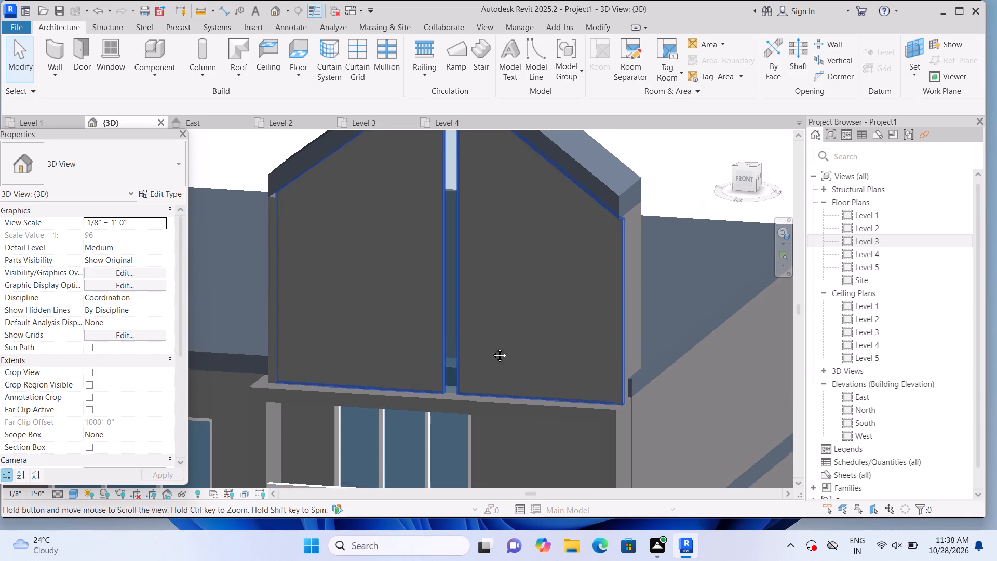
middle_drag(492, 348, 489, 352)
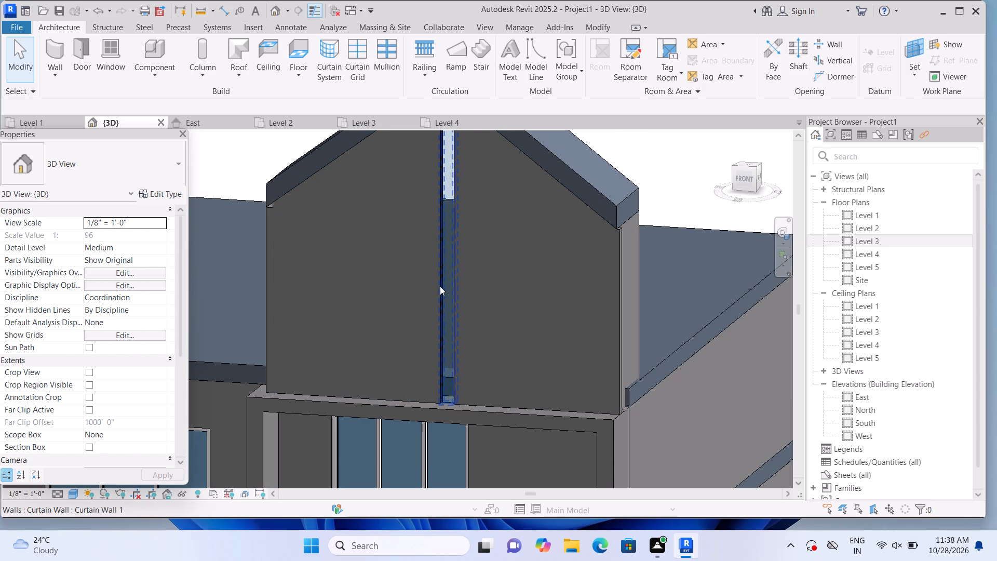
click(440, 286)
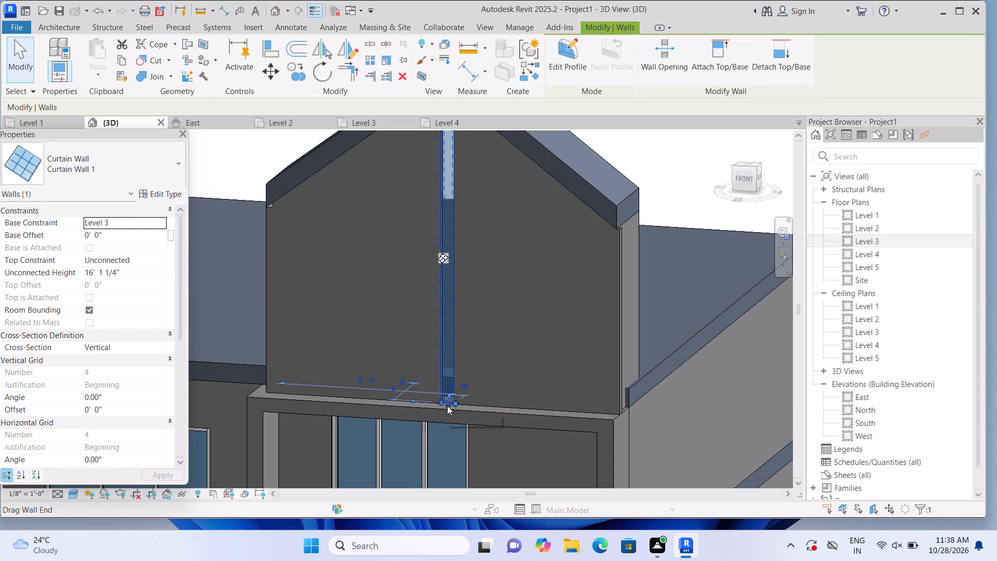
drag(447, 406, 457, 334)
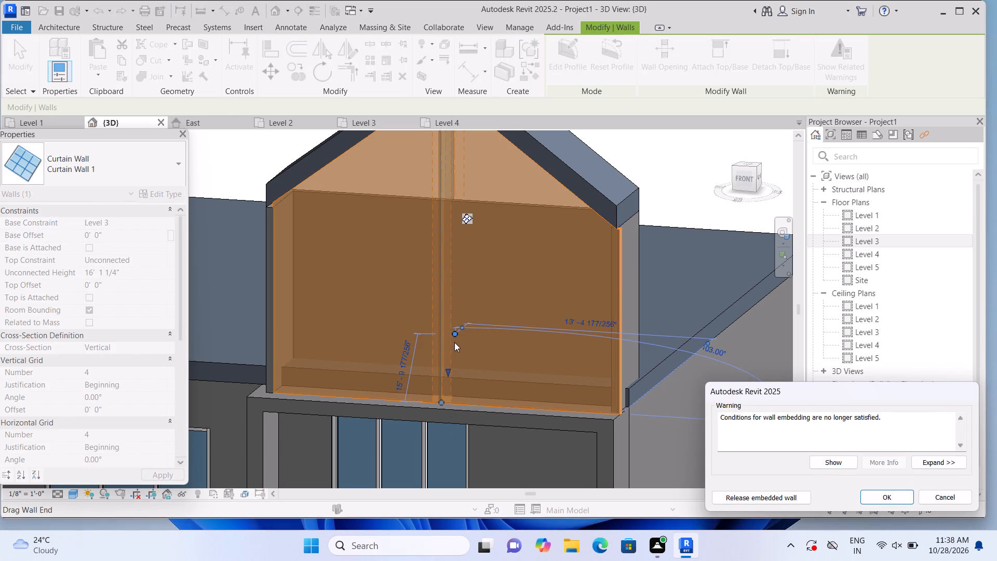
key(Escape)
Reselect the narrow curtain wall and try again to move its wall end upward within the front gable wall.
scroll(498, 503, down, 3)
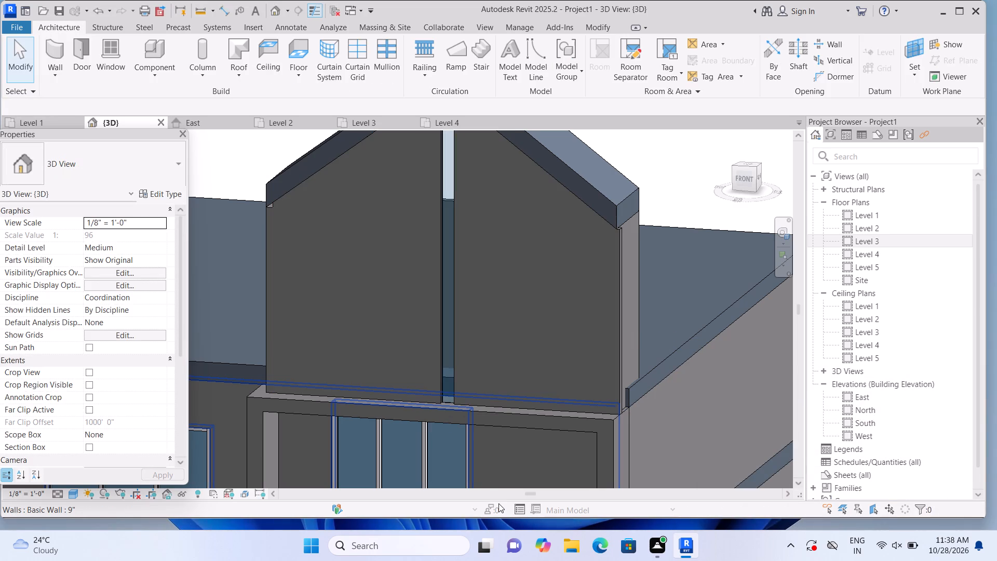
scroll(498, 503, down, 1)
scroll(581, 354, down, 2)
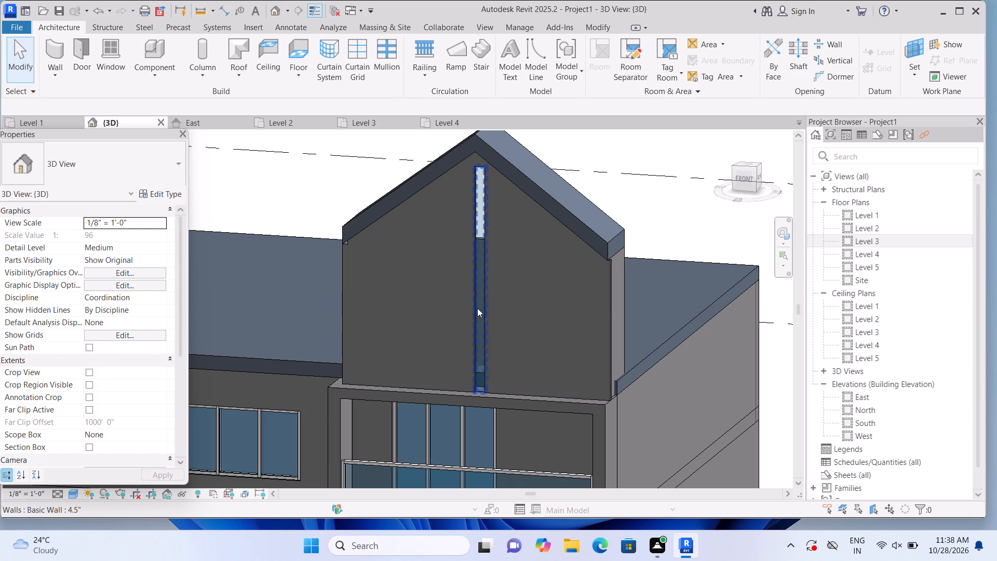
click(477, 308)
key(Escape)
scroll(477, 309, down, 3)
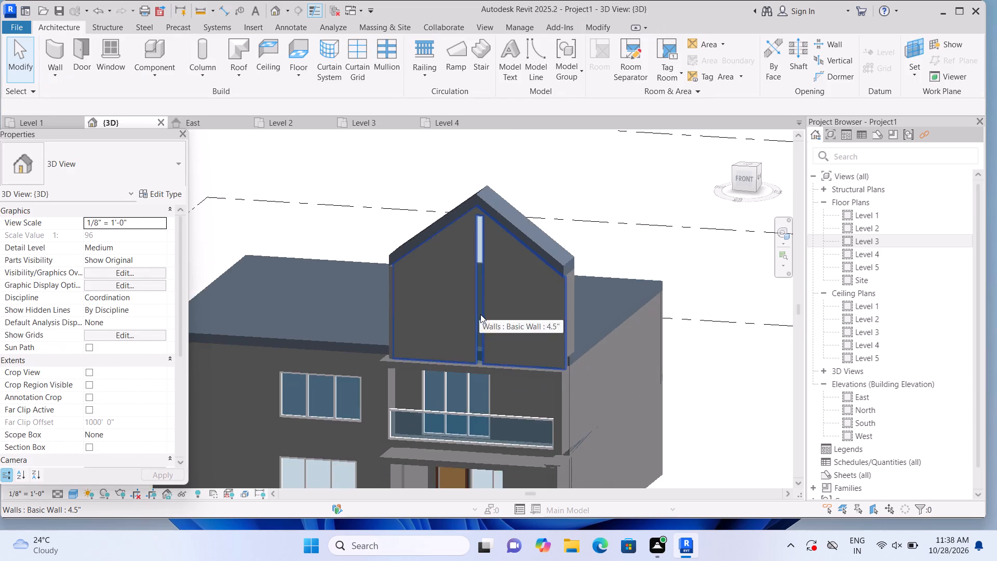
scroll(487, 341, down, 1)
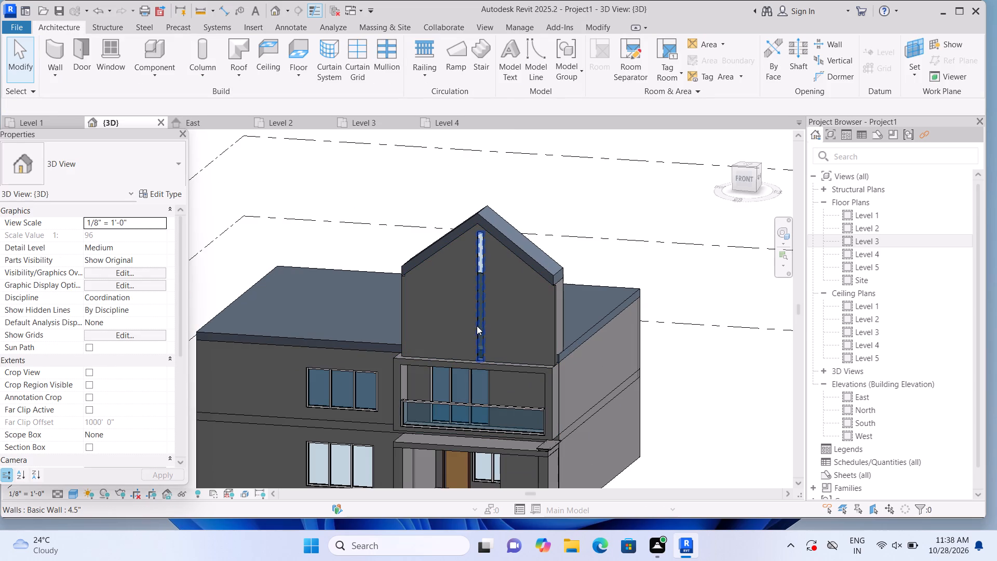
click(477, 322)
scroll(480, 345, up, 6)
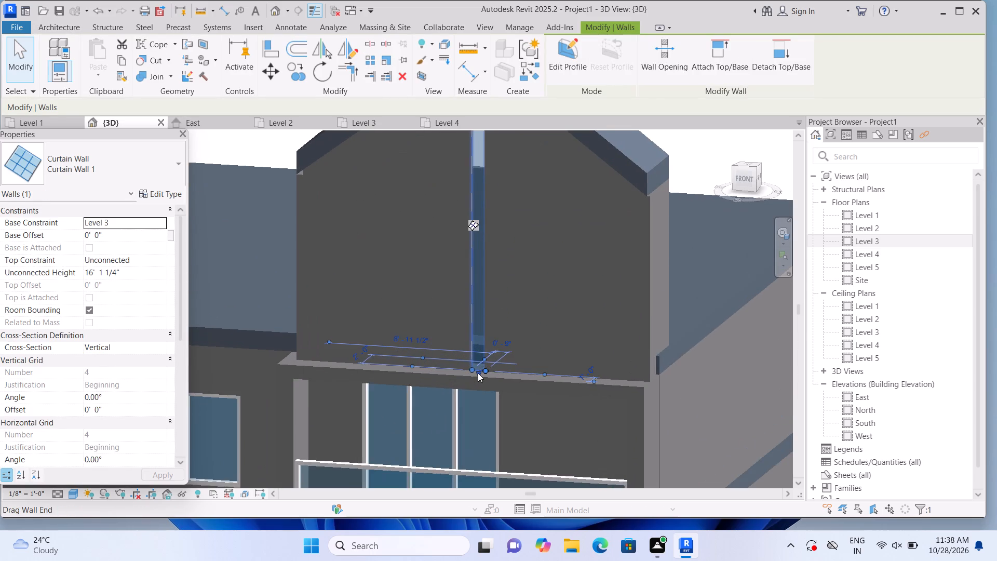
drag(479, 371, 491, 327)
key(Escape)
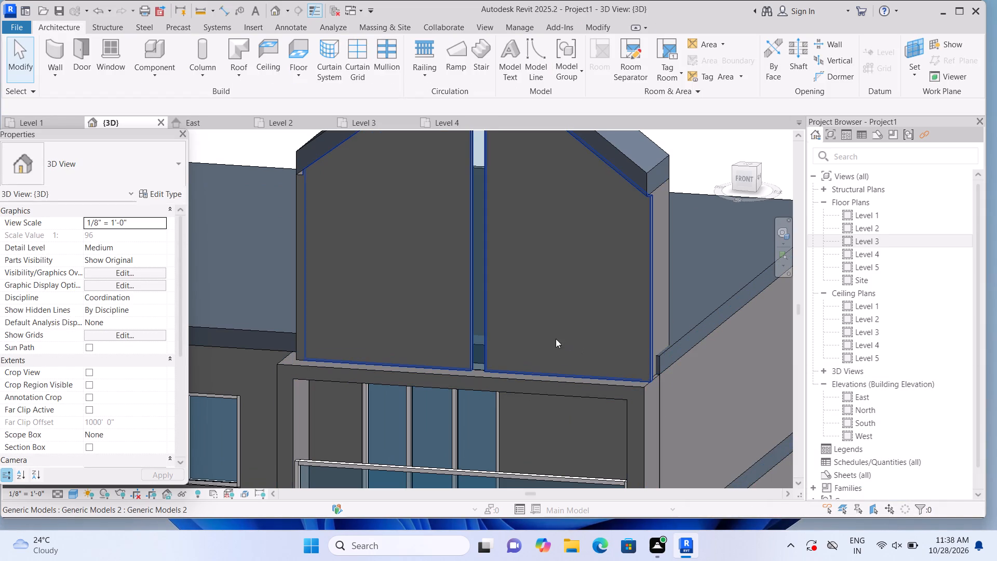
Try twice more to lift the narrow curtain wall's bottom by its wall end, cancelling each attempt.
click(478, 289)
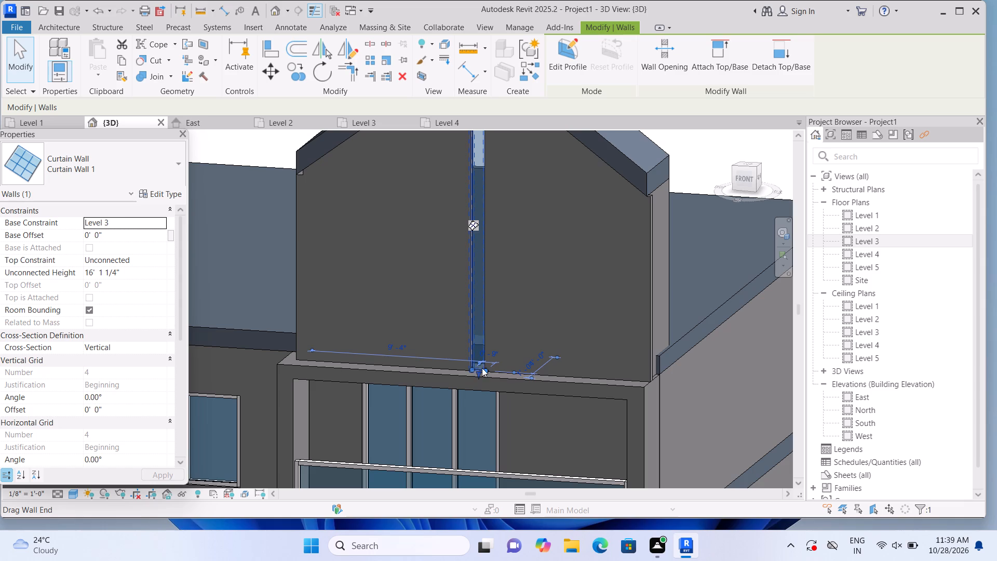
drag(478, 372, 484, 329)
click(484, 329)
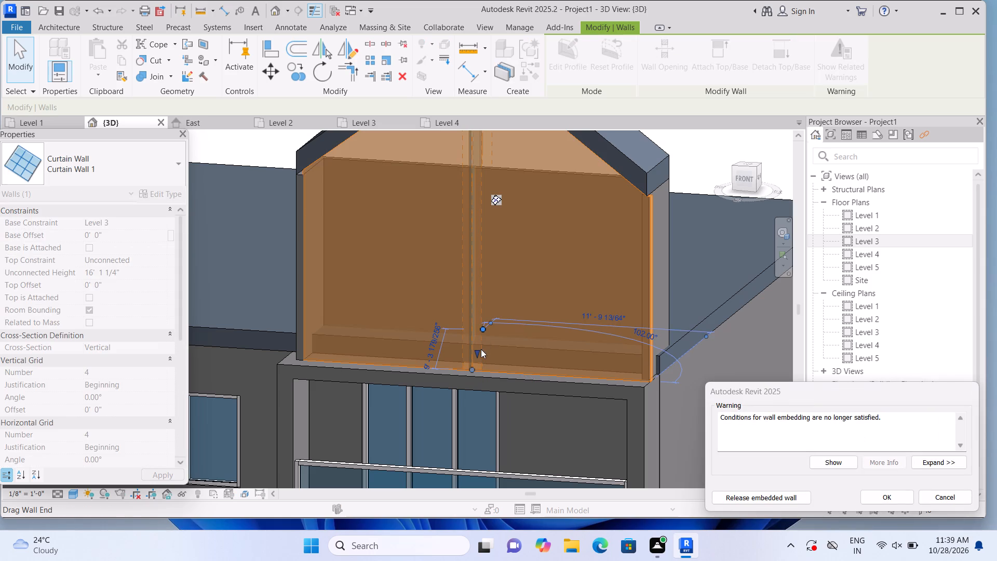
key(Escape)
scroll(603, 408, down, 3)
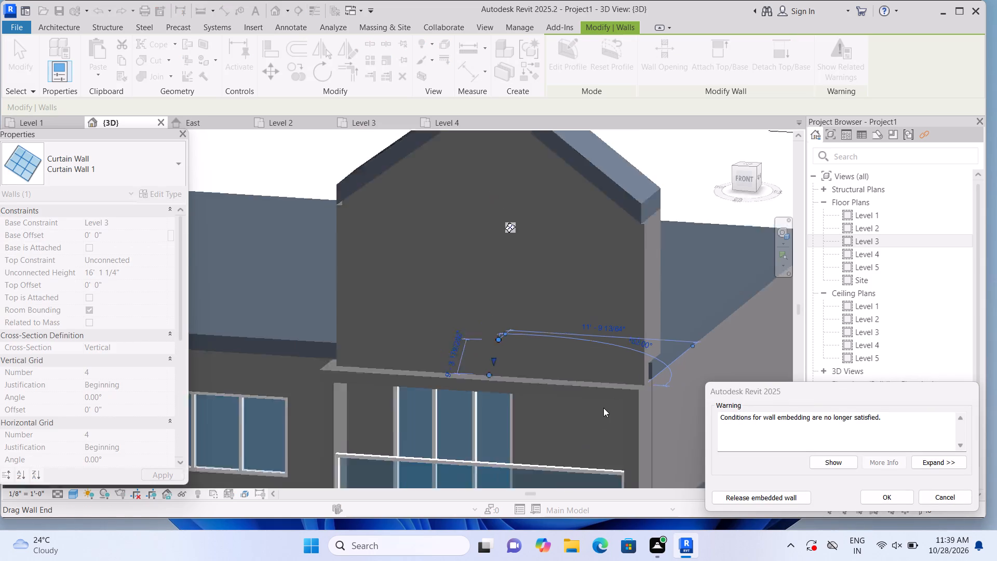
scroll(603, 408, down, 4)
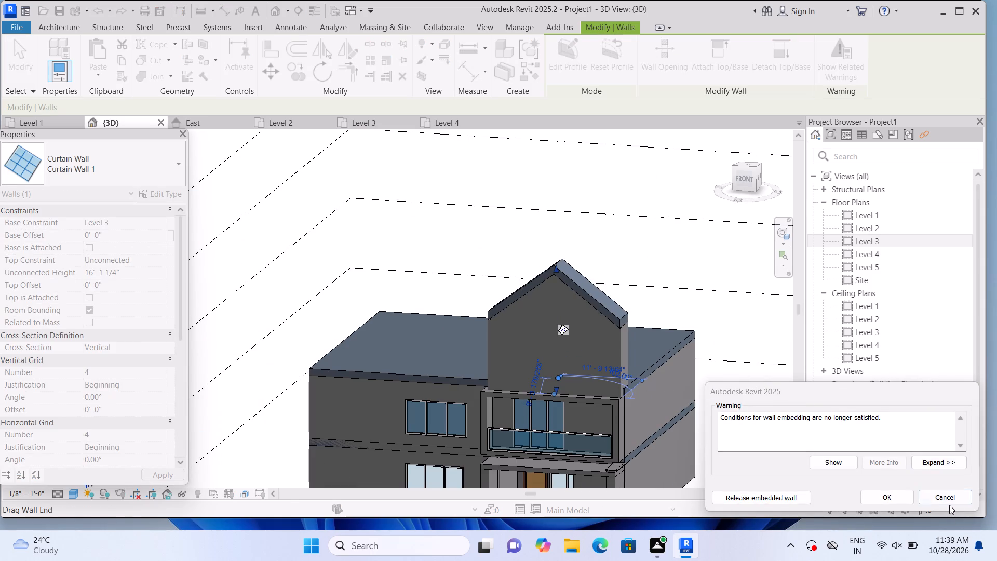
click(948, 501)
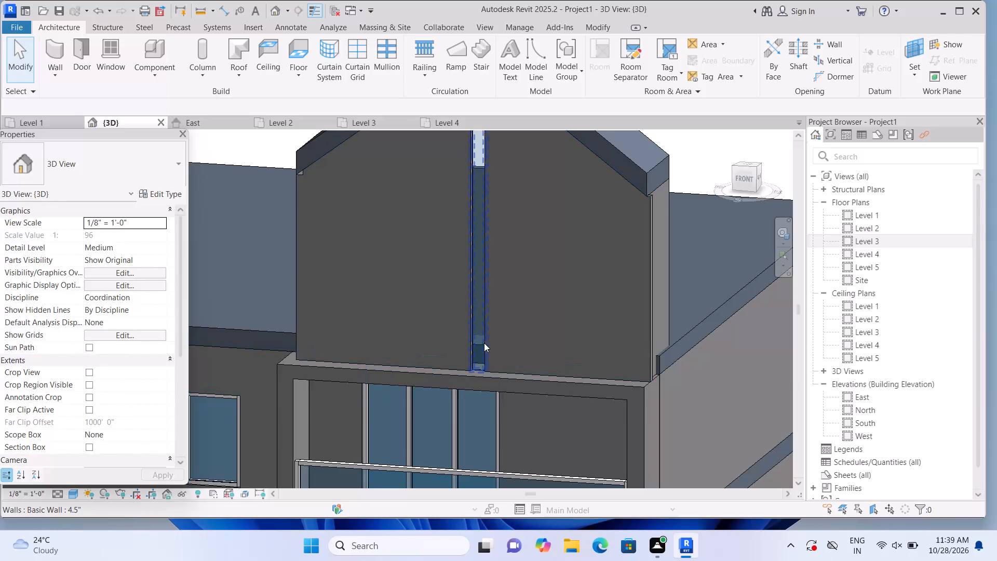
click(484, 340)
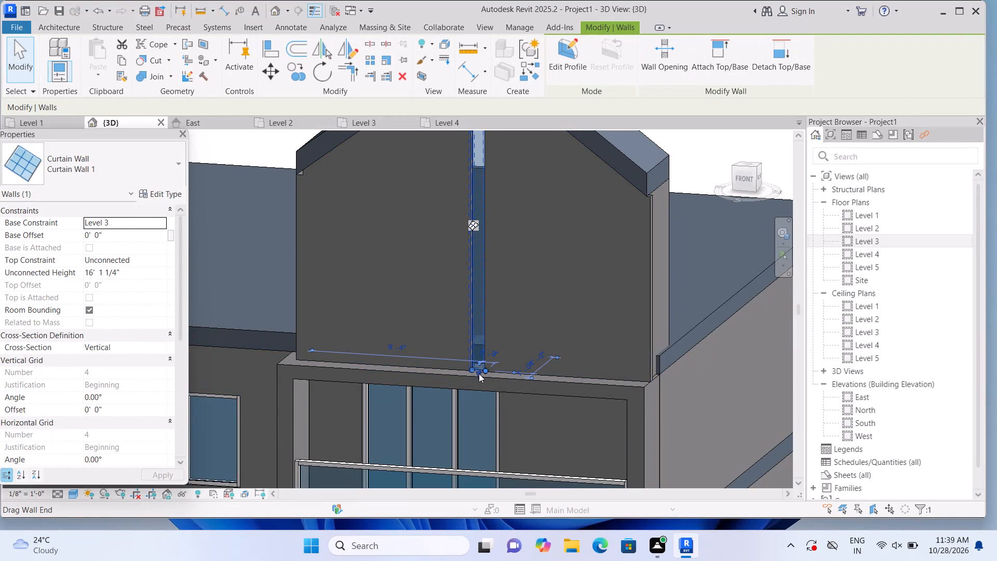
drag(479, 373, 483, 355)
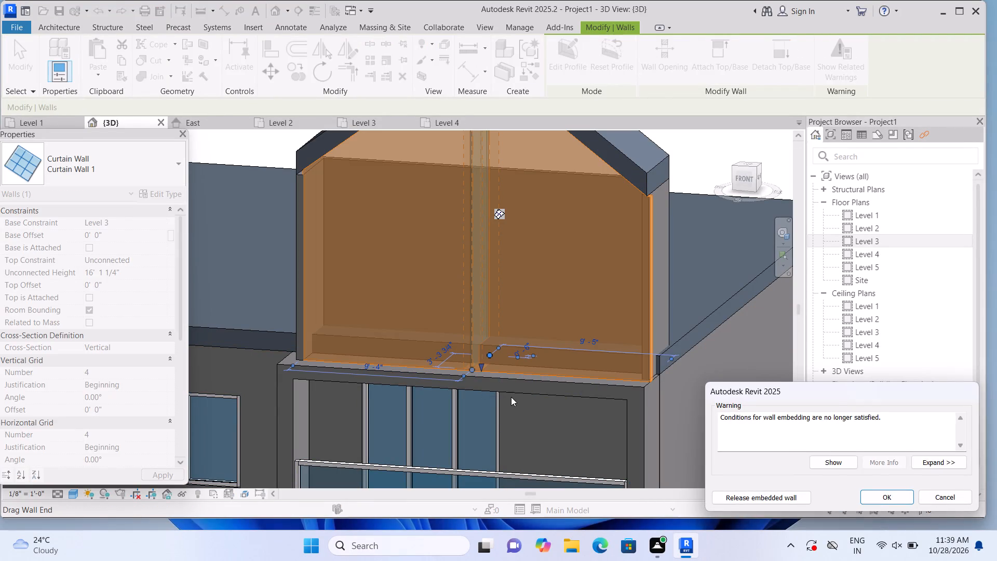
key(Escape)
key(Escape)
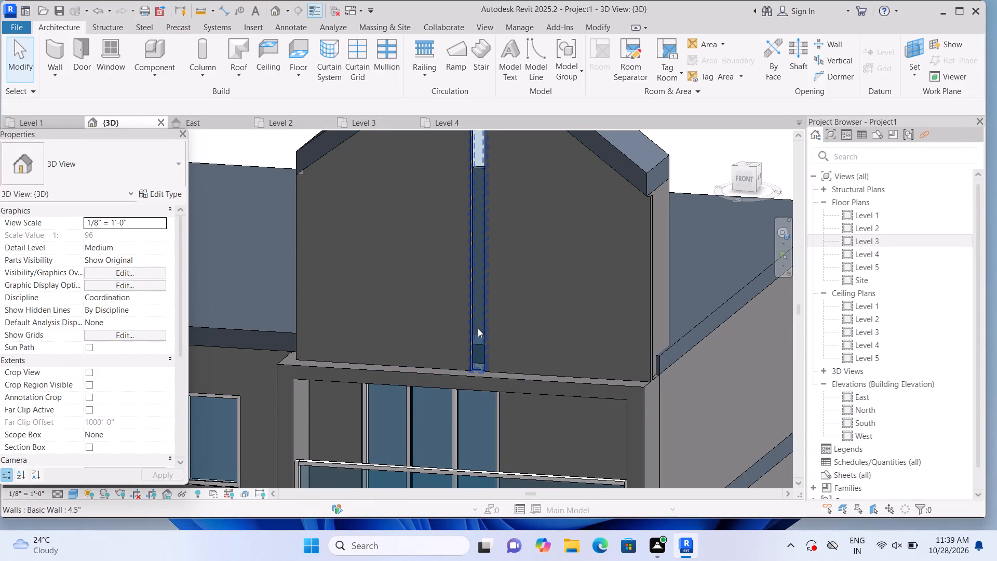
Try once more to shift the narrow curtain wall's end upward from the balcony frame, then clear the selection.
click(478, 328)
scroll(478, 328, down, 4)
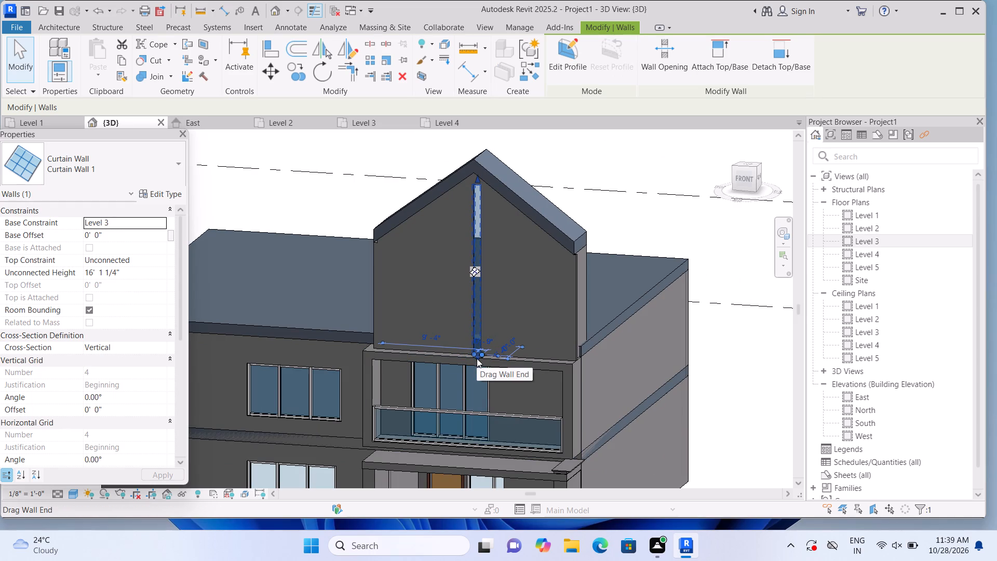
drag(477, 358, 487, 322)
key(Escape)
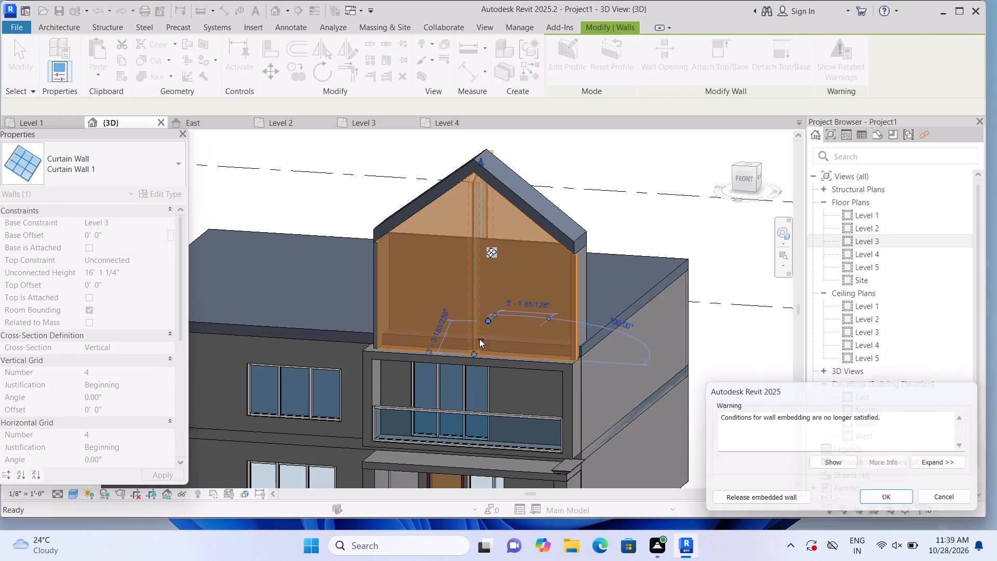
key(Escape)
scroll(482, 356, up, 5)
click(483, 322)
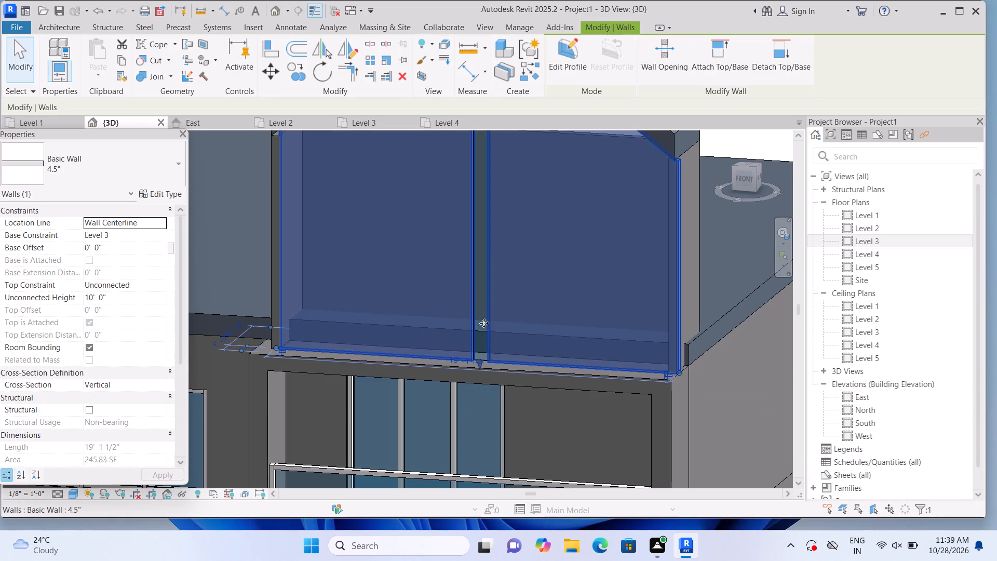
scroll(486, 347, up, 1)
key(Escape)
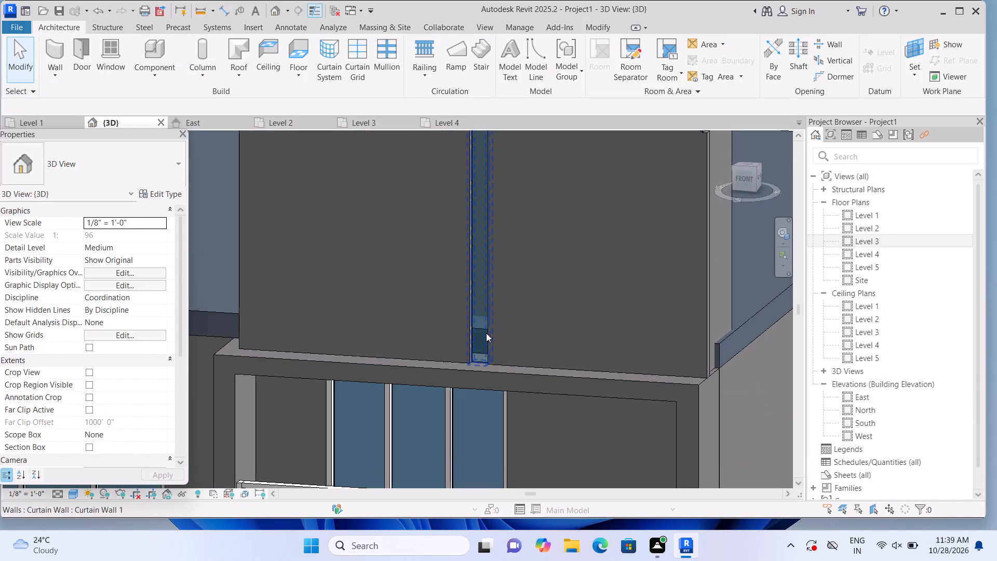
Raise the narrow curtain wall's bottom edge with its base shape handle to a base offset of about 0'-8" from Level 3.
click(486, 333)
scroll(488, 358, up, 11)
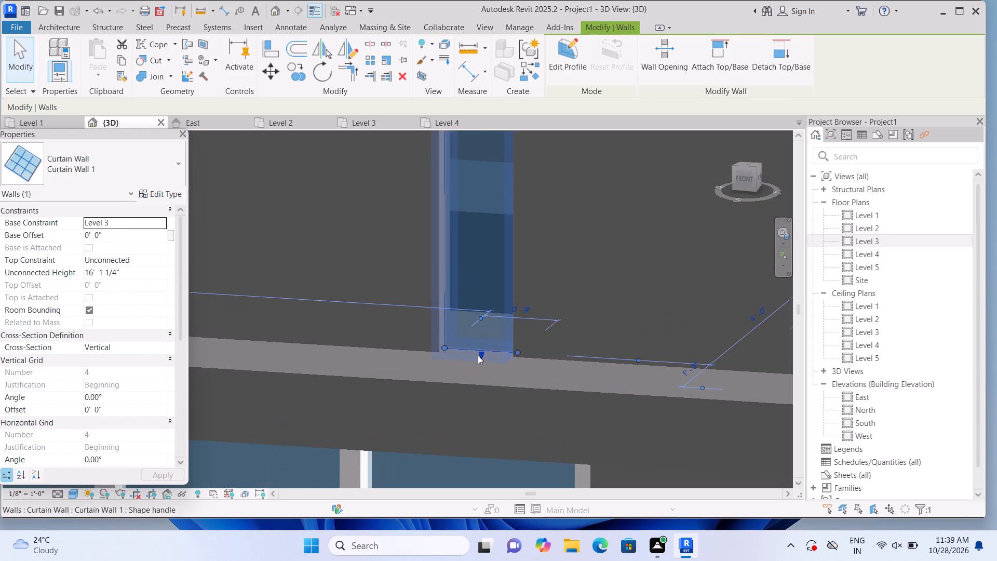
scroll(478, 355, up, 6)
drag(482, 350, 492, 327)
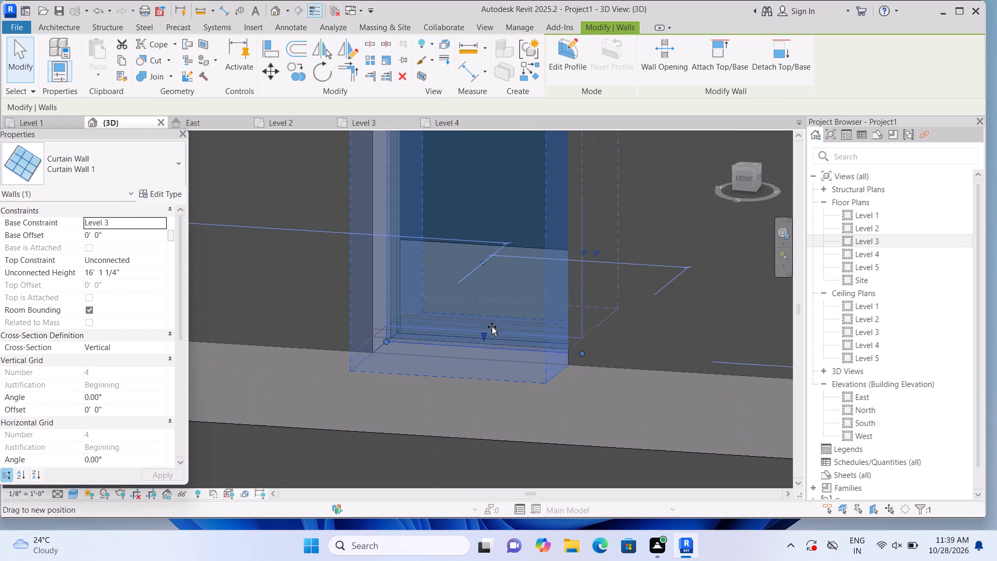
drag(492, 327, 513, 168)
scroll(522, 185, down, 4)
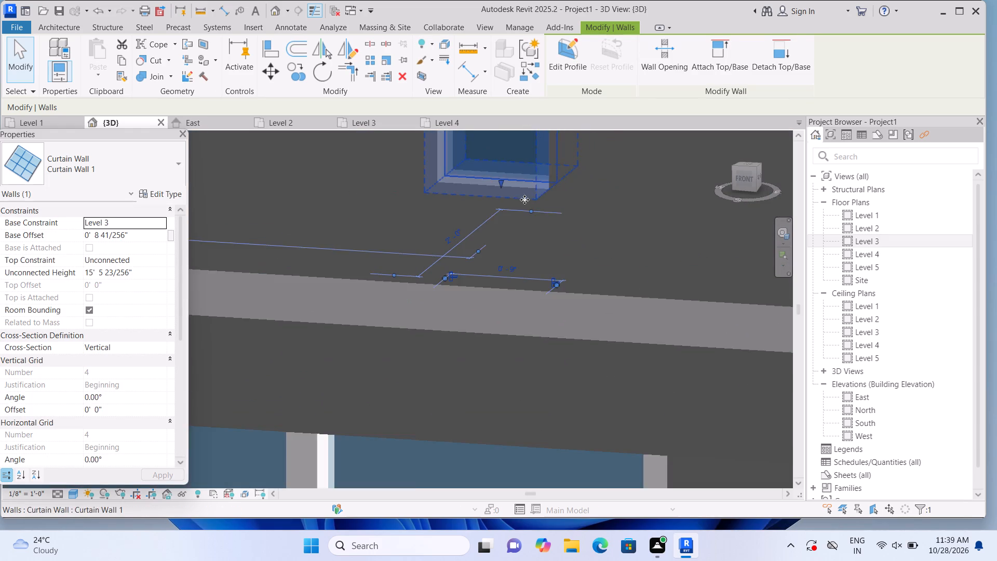
scroll(524, 199, down, 7)
middle_drag(590, 162, 567, 273)
scroll(567, 273, down, 4)
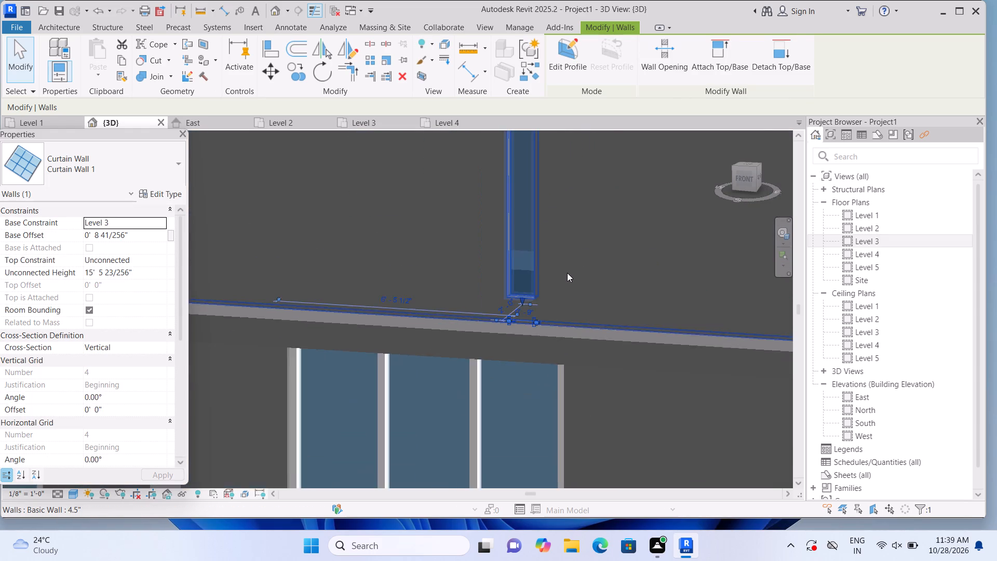
scroll(567, 273, down, 9)
Raise the bottom edge of the narrow curtain wall further, to a base offset of about 1'-8".
scroll(567, 284, up, 18)
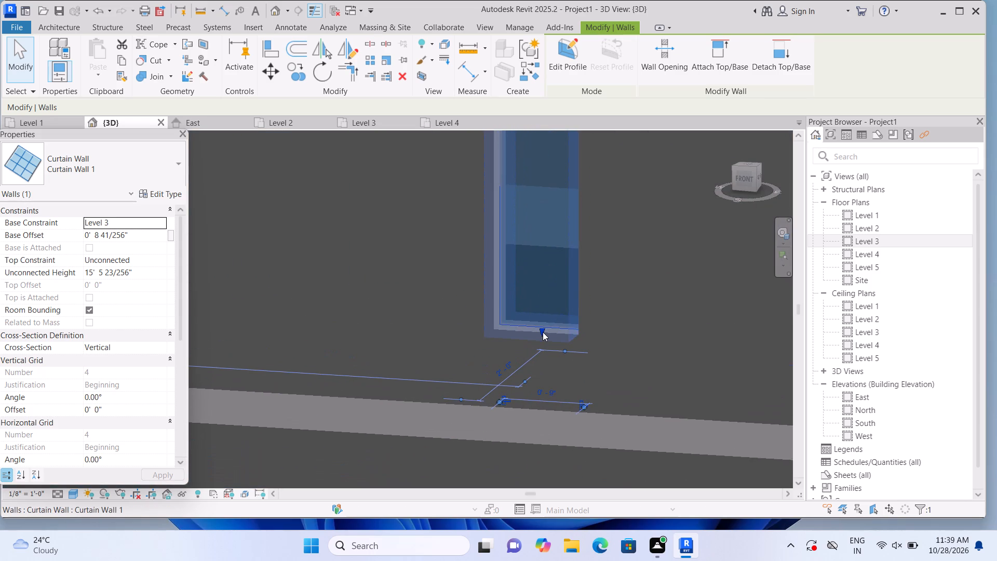
drag(542, 331, 563, 215)
scroll(570, 224, down, 3)
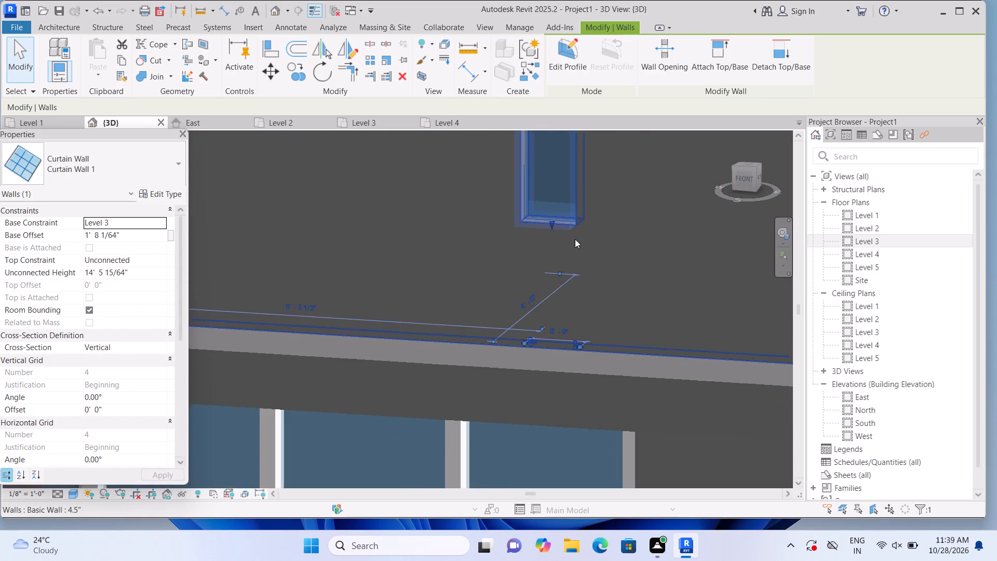
scroll(579, 253, down, 3)
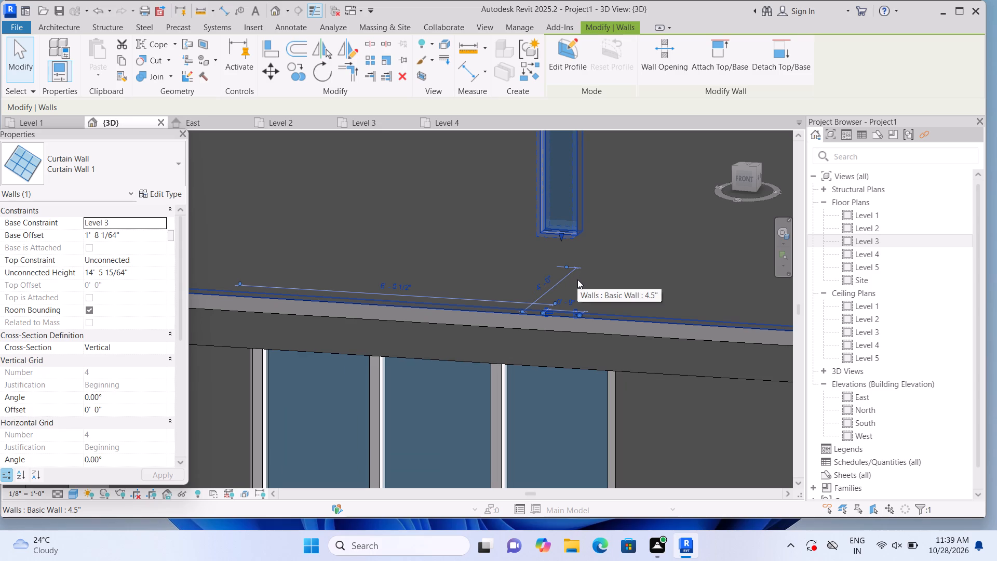
scroll(577, 279, down, 8)
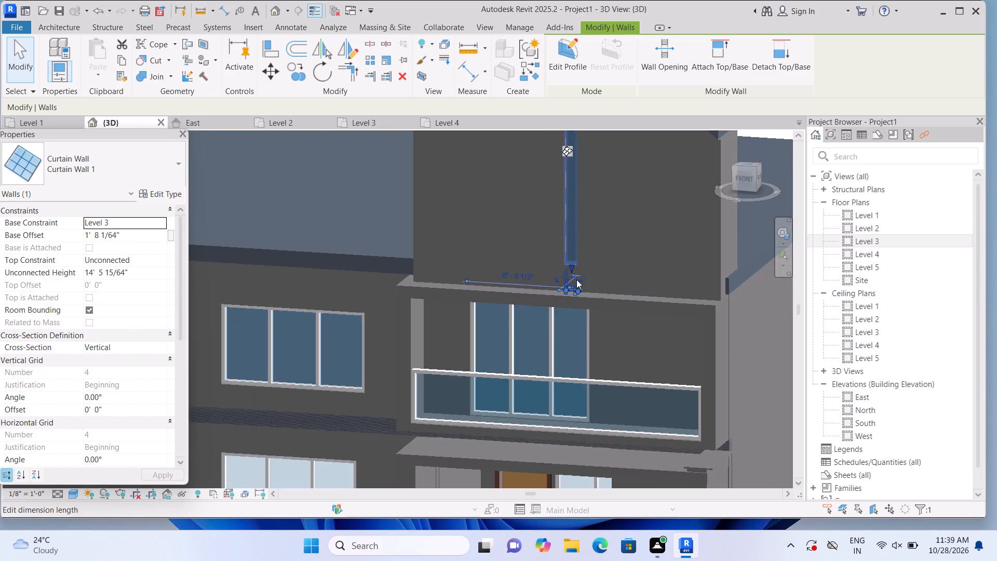
scroll(576, 279, down, 3)
middle_drag(616, 256, 524, 273)
scroll(523, 273, down, 2)
Raise the narrow curtain wall's bottom edge to a base offset of about 2'-9 5/16", and deselect it.
scroll(499, 284, up, 5)
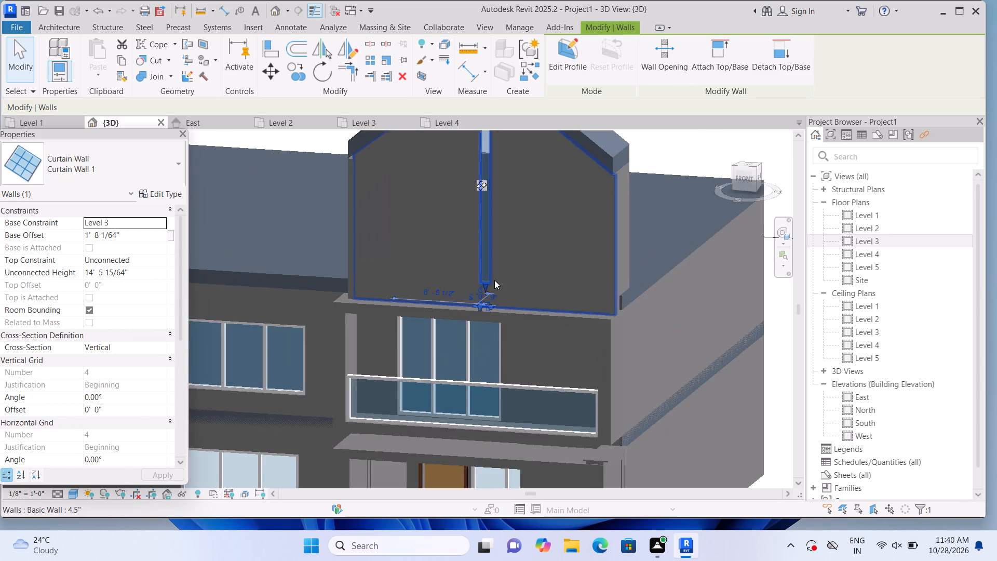
scroll(494, 280, up, 7)
drag(479, 292, 486, 272)
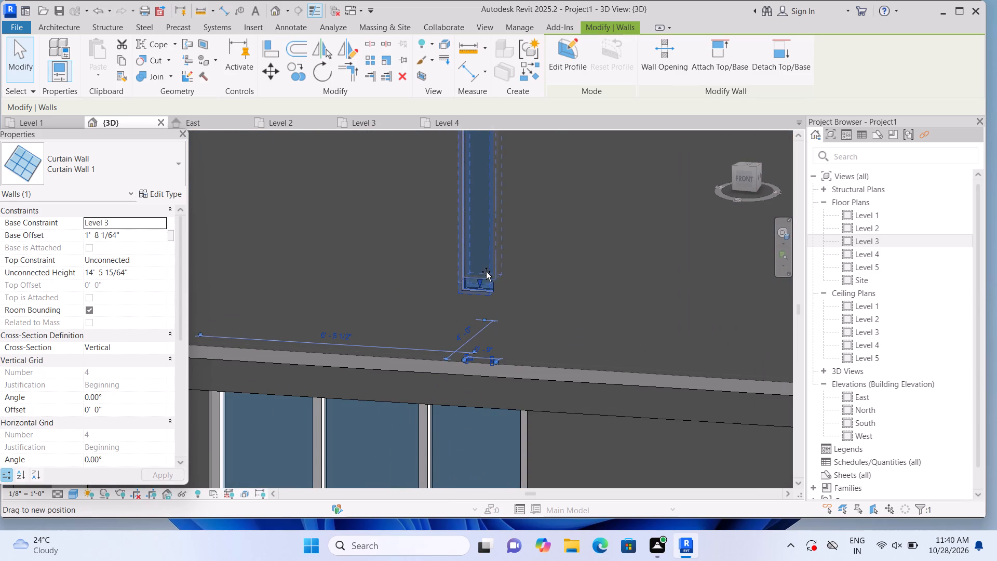
drag(486, 272, 492, 242)
scroll(492, 246, down, 14)
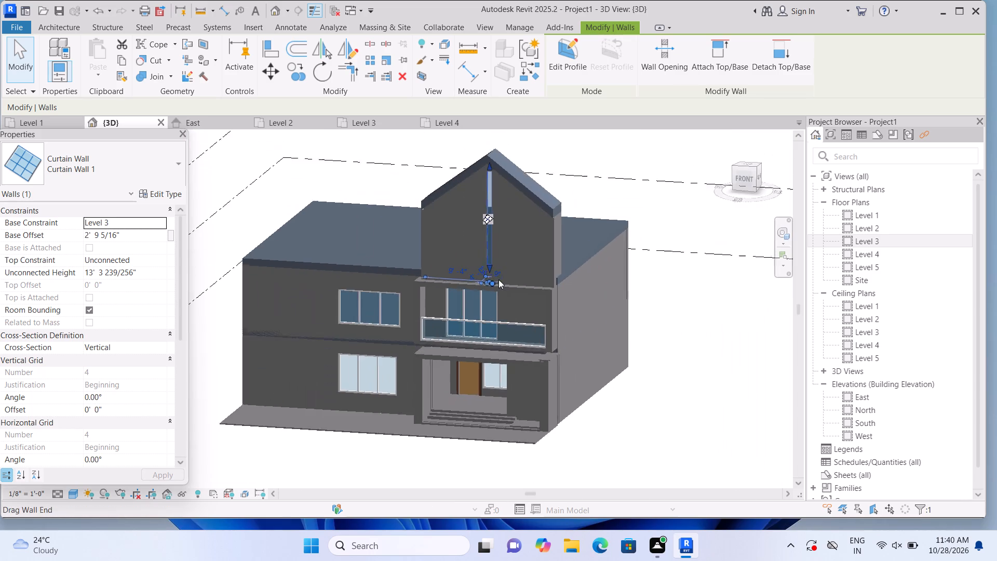
click(677, 325)
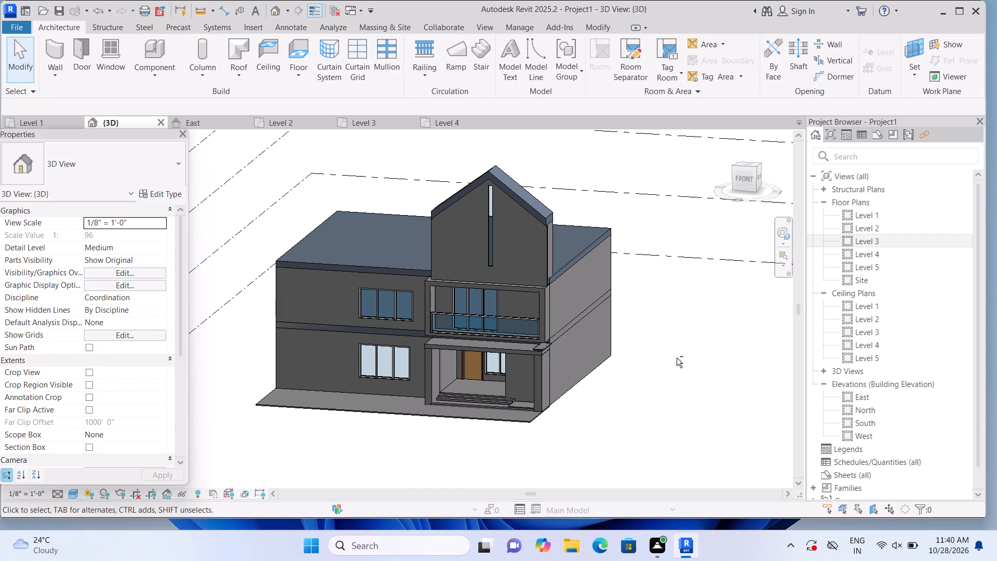
Examine the house model in 3D from the front and side, including the gabled volume above the balcony.
shift+middle_drag(670, 362, 491, 424)
middle_drag(518, 358, 420, 483)
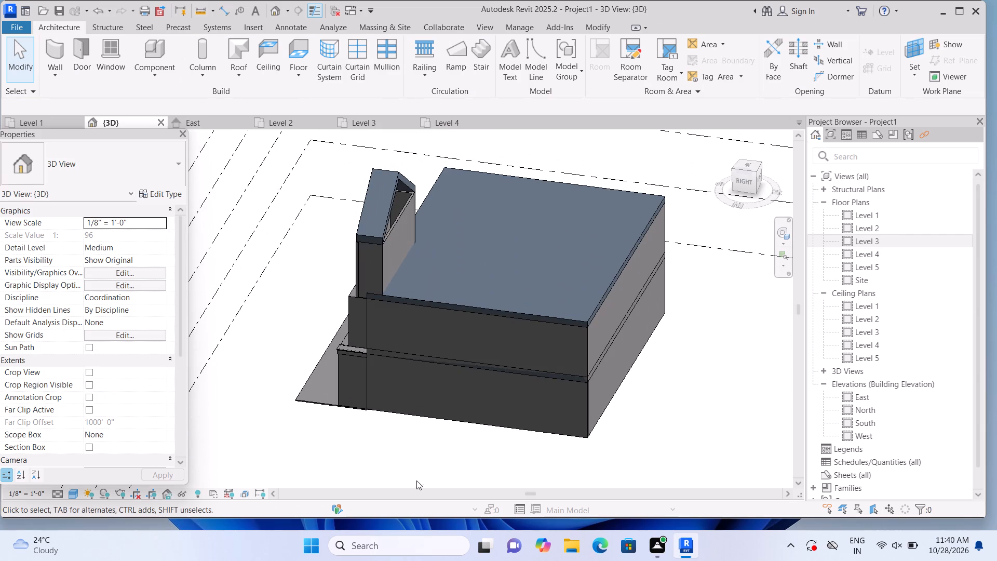
shift+middle_drag(362, 451, 462, 449)
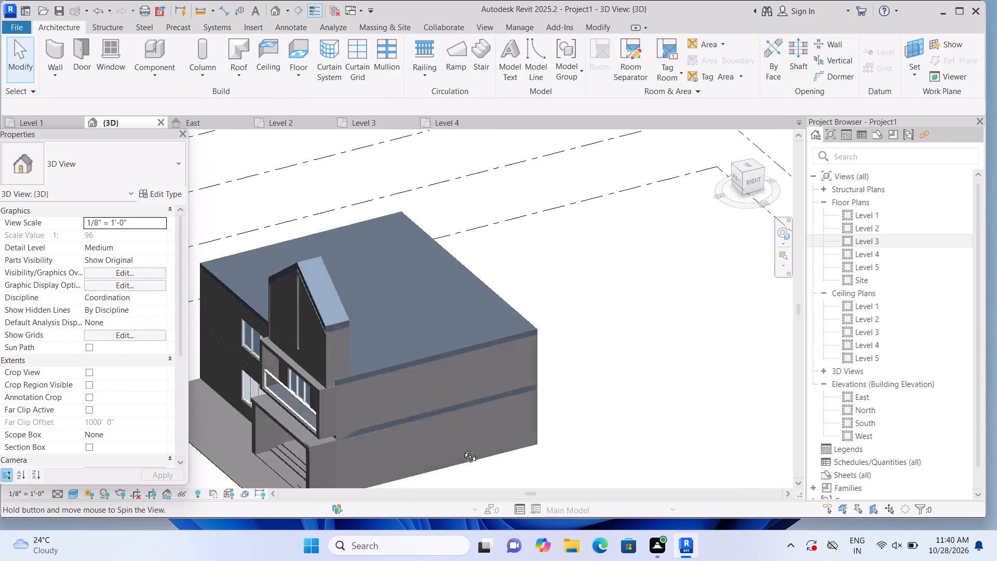
shift+middle_drag(462, 449, 553, 332)
scroll(561, 327, down, 2)
shift+middle_drag(623, 392, 612, 400)
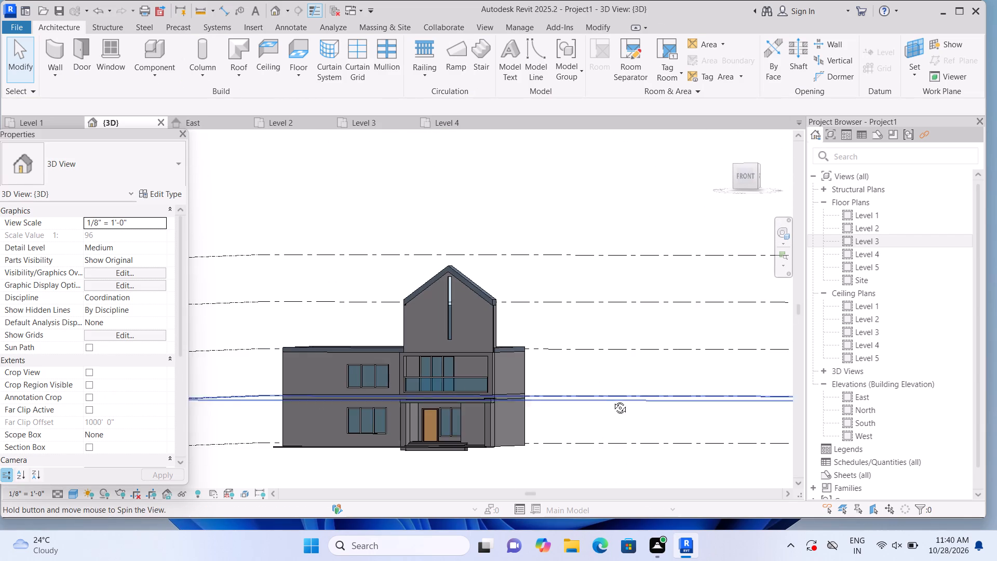
shift+middle_drag(612, 400, 572, 409)
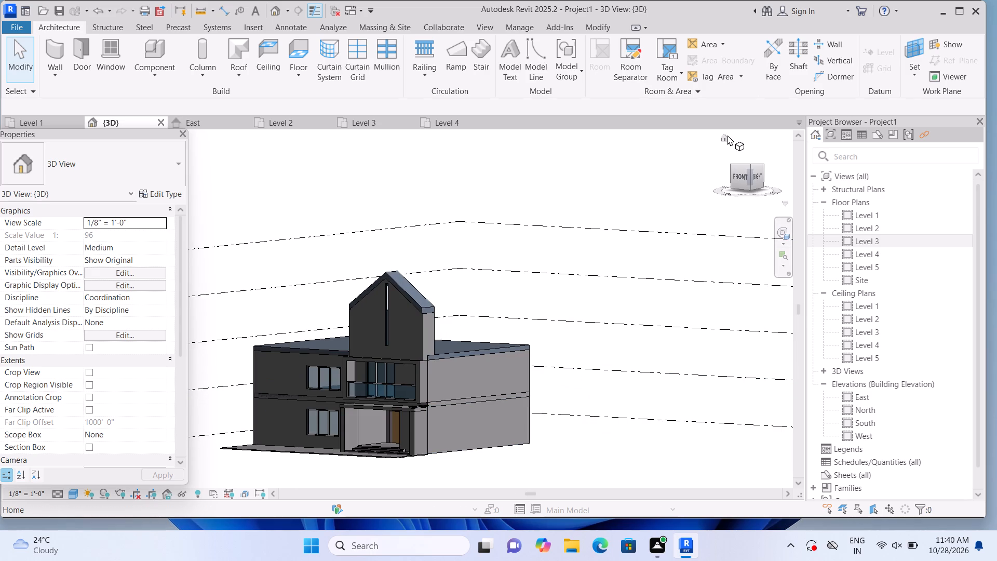
Return the 3D view to its home orientation and examine the roof, front windows, balcony and entrance steps.
click(722, 138)
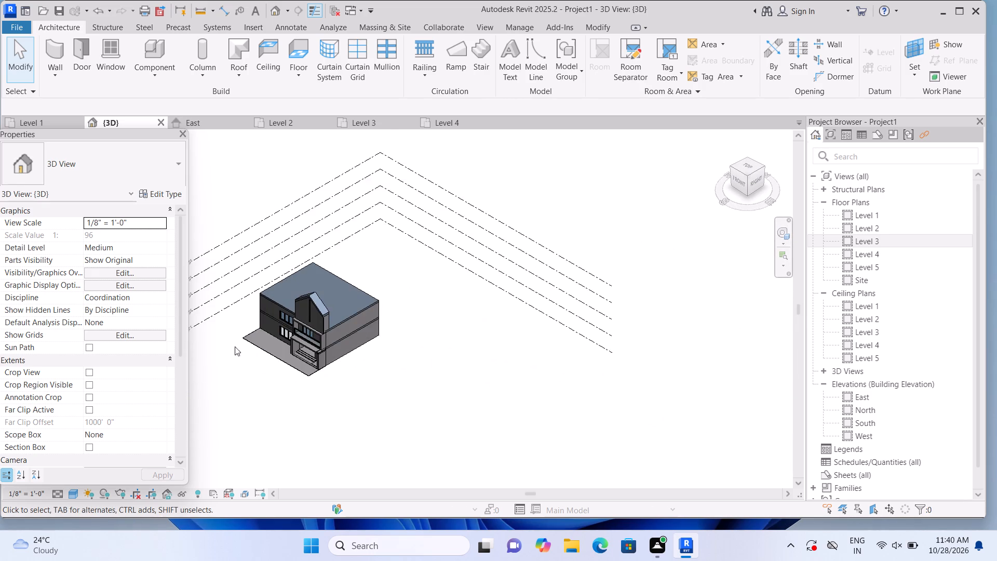
scroll(230, 343, up, 9)
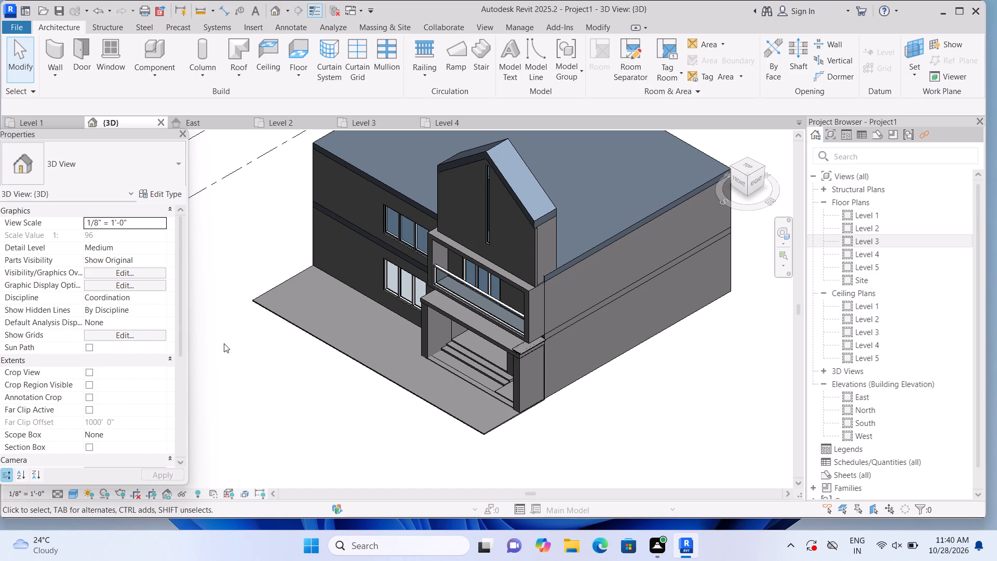
shift+middle_drag(140, 455, 190, 491)
shift+middle_drag(190, 491, 208, 485)
shift+middle_drag(236, 409, 392, 477)
middle_drag(385, 430, 373, 417)
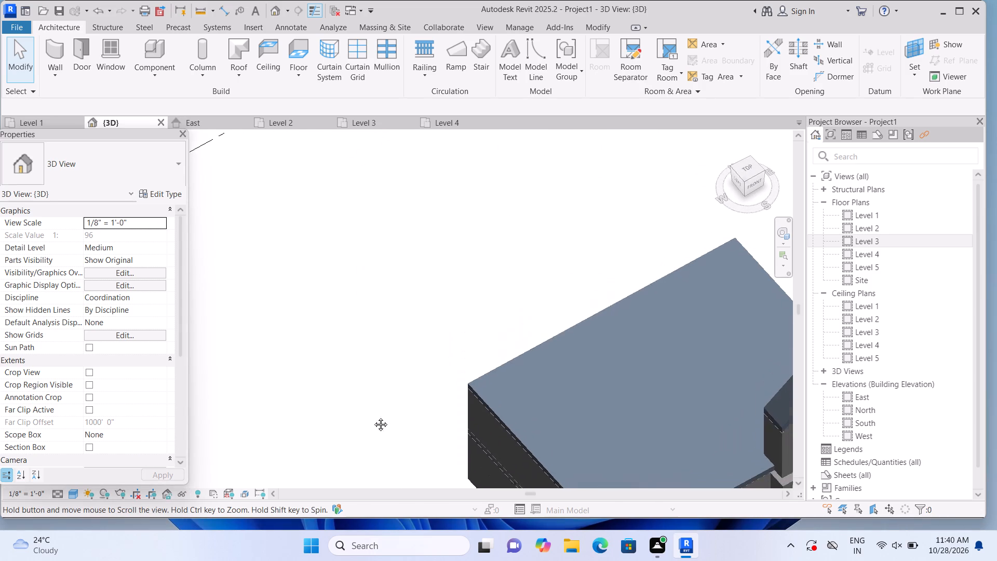
middle_drag(373, 417, 206, 299)
middle_drag(304, 483, 259, 391)
scroll(351, 442, up, 1)
middle_drag(355, 443, 278, 457)
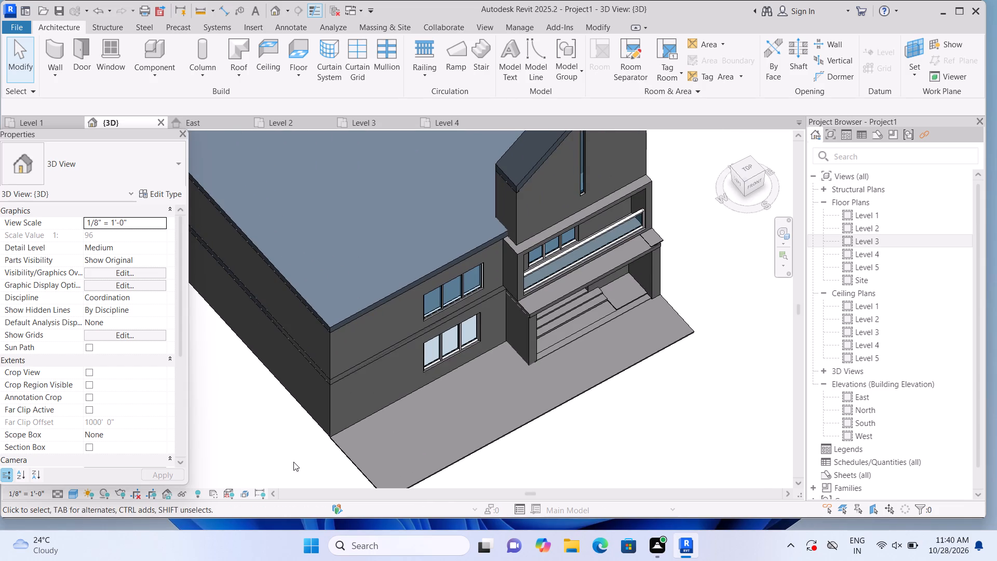
scroll(488, 462, up, 1)
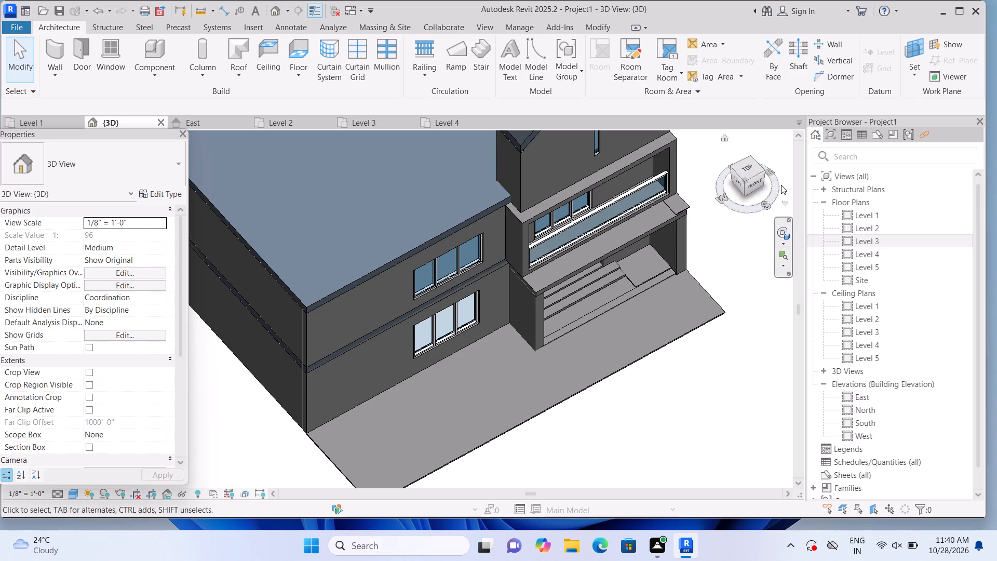
Orient the 3D view to the front and inspect the whole facade against the level lines.
click(751, 187)
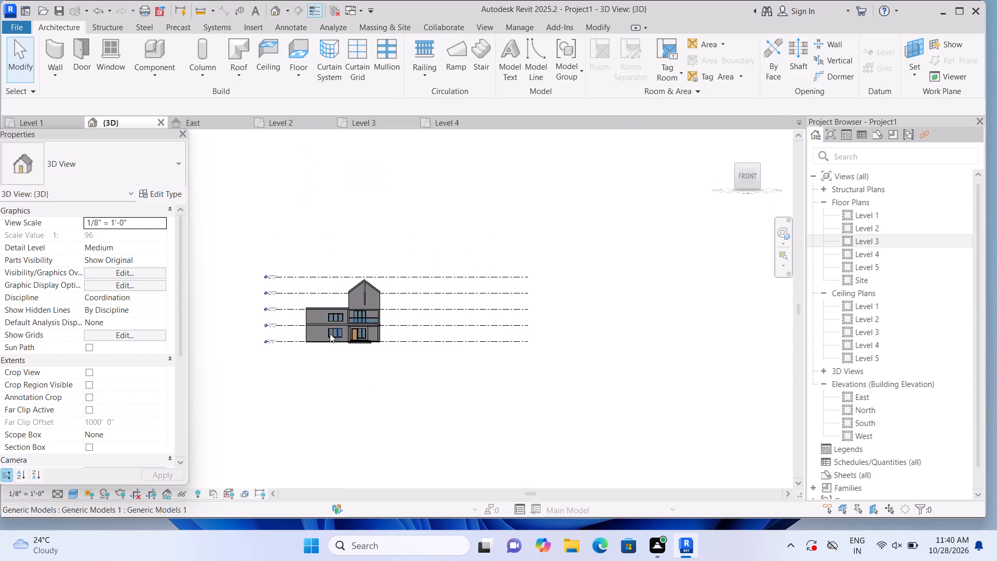
scroll(328, 332, up, 5)
scroll(250, 351, up, 3)
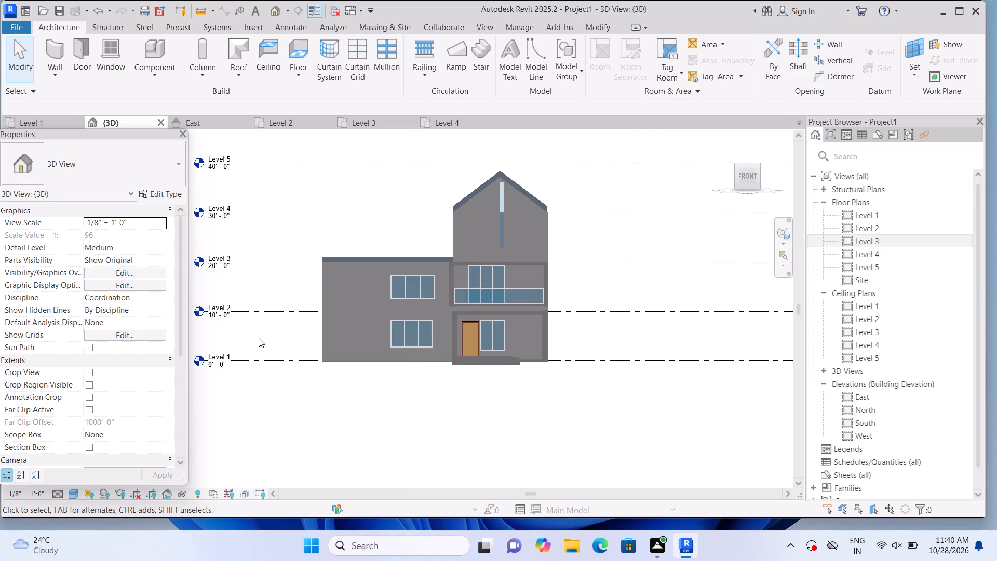
middle_drag(270, 347, 307, 374)
scroll(338, 359, up, 2)
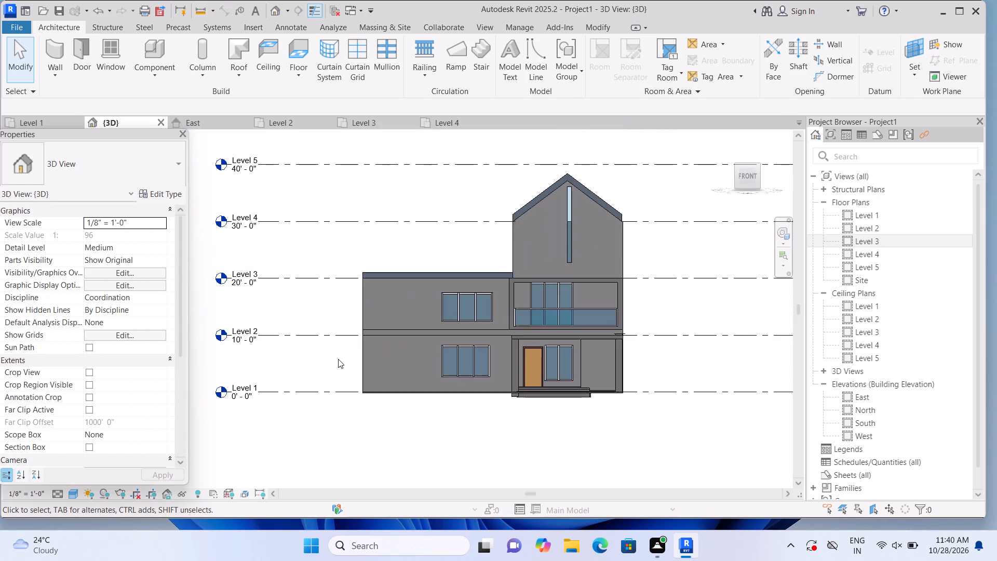
middle_drag(342, 367, 333, 411)
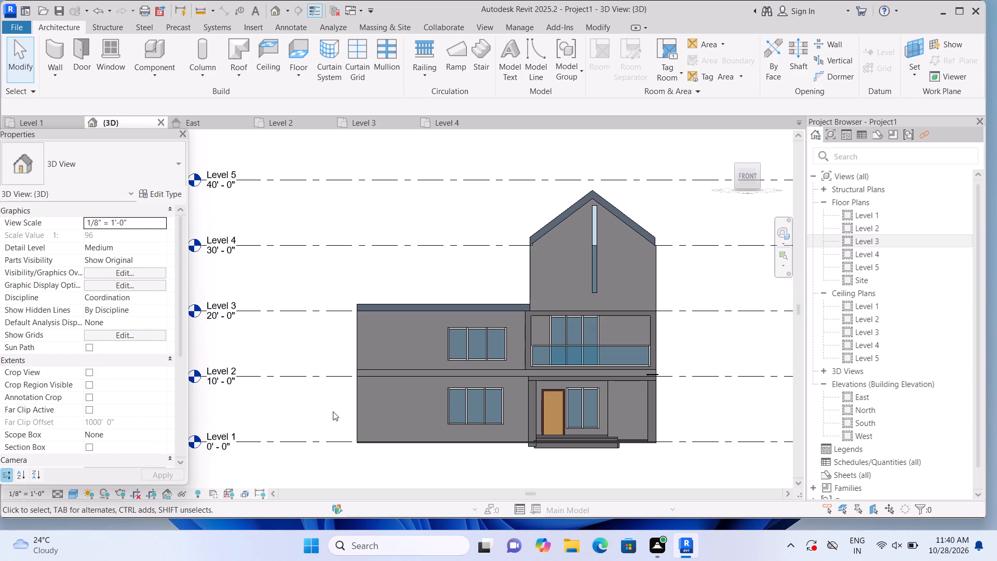
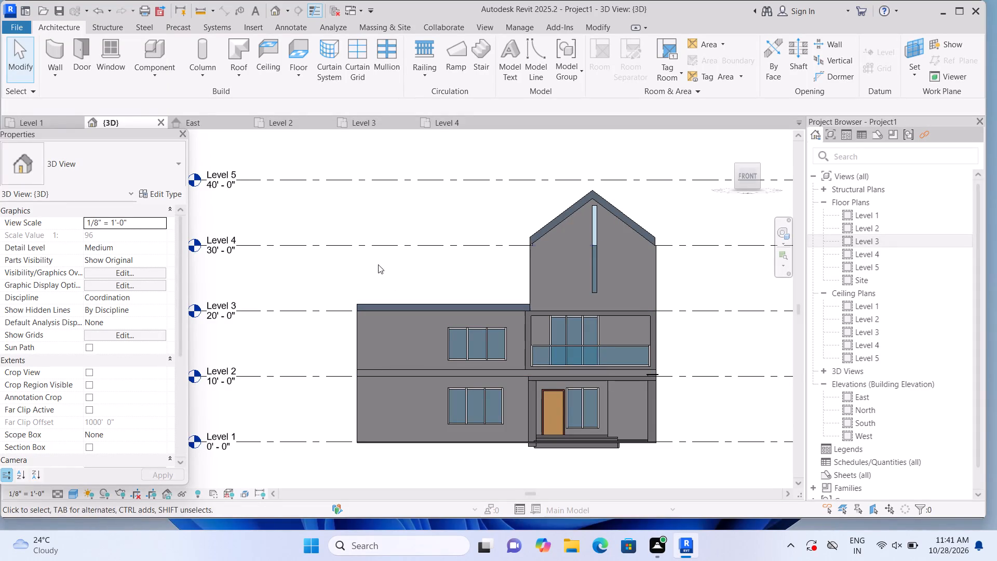
Start an in-place model in the Generic Models category with the default name, dismissing the save reminder.
click(153, 75)
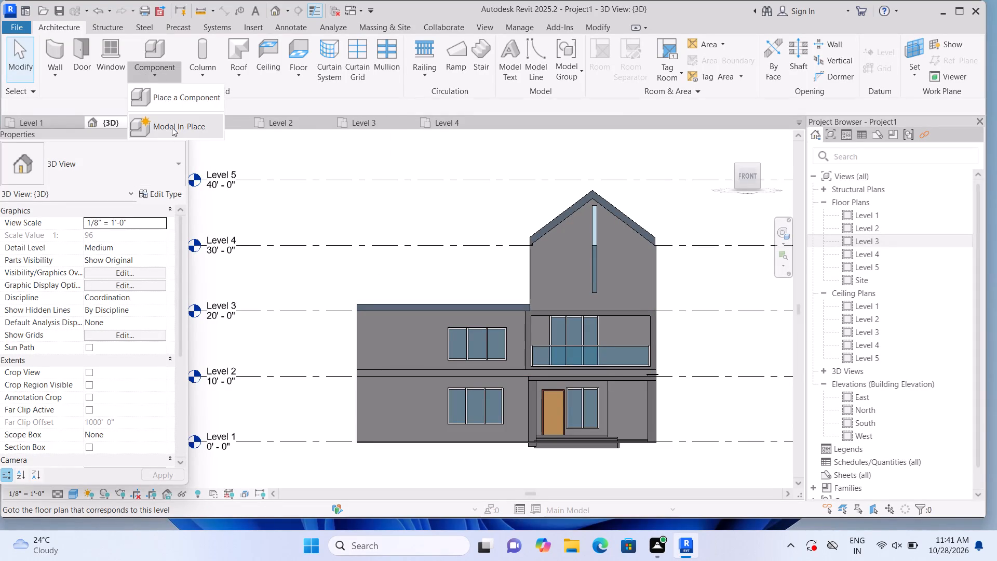
click(172, 127)
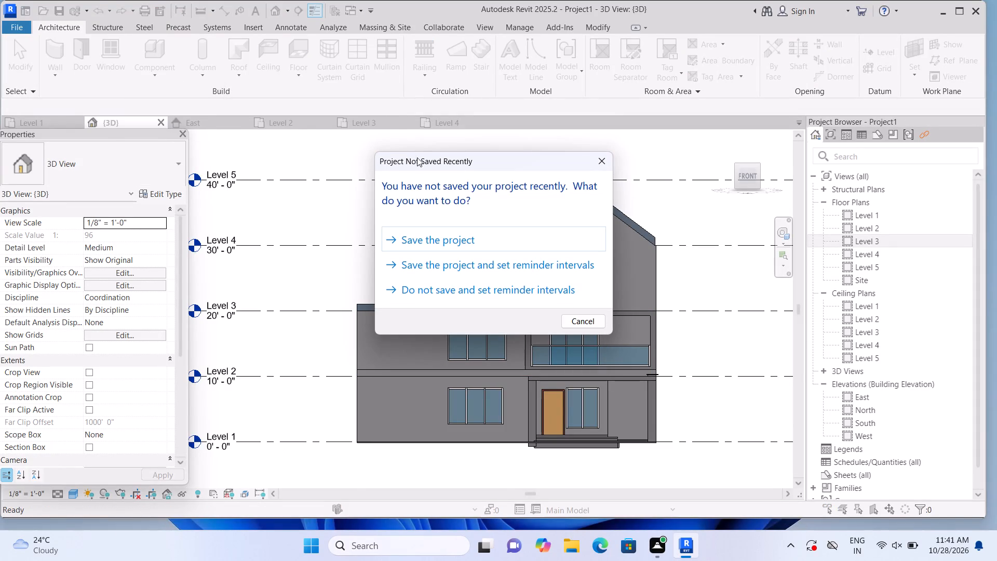
click(599, 159)
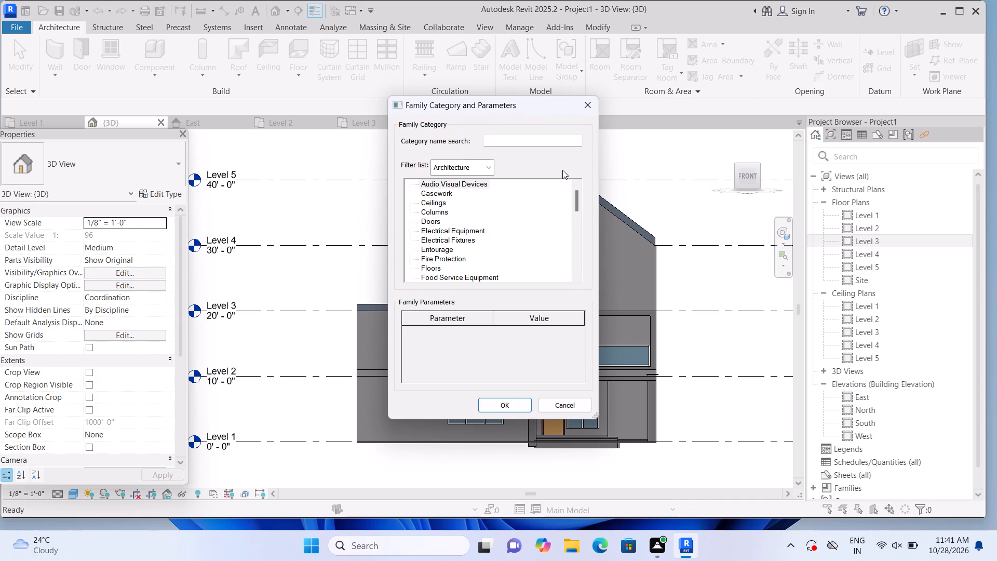
scroll(516, 227, down, 1)
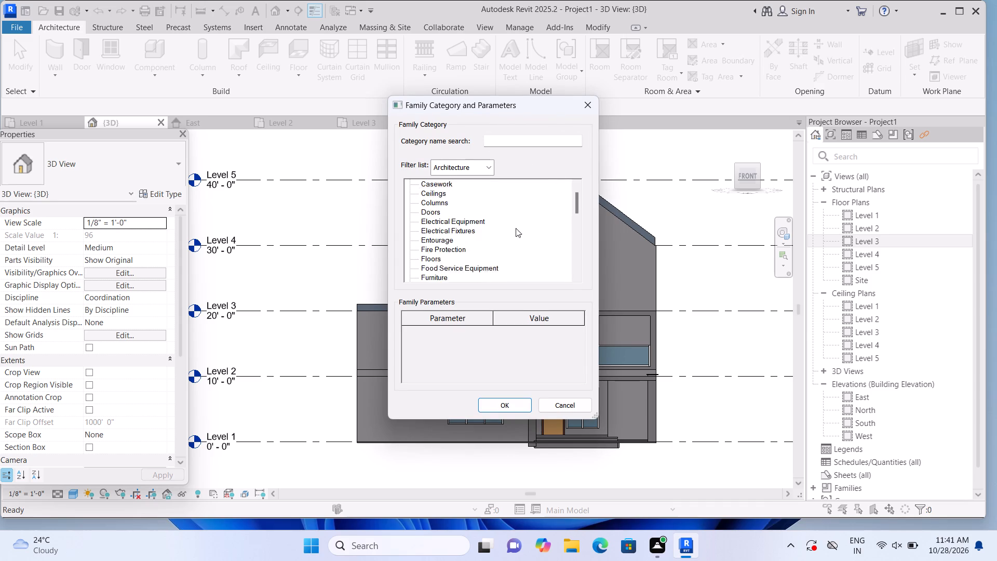
scroll(516, 228, down, 4)
click(469, 258)
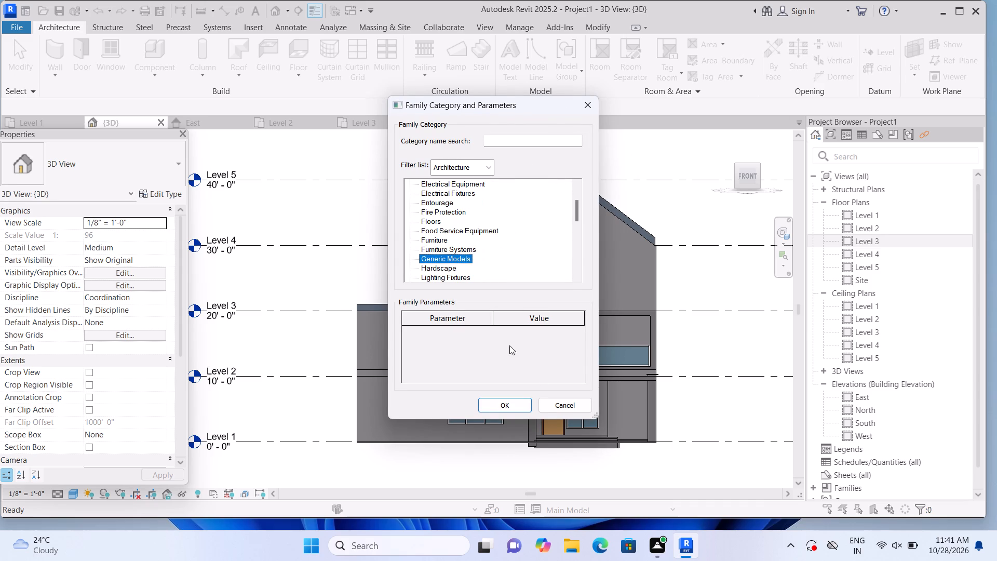
click(516, 407)
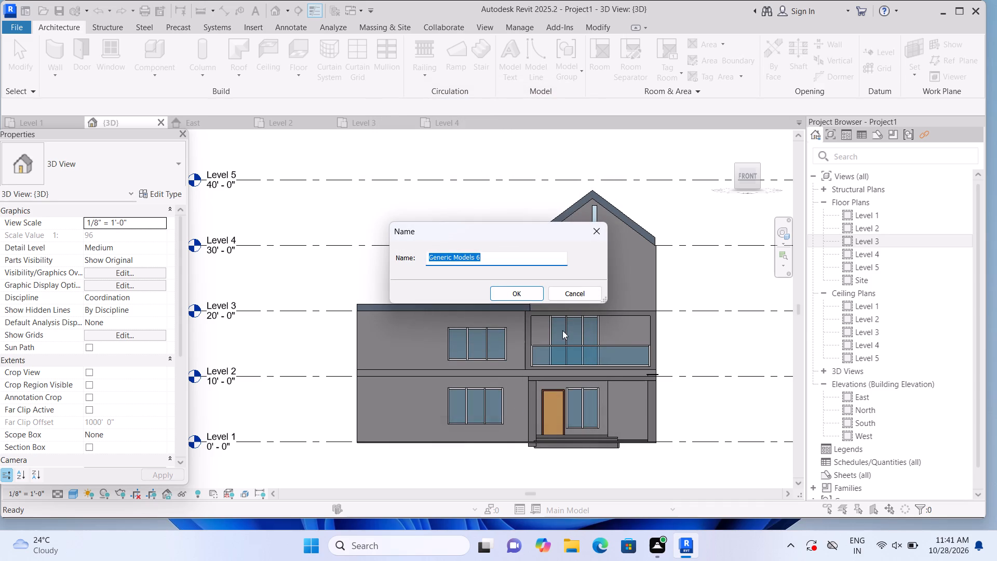
click(524, 289)
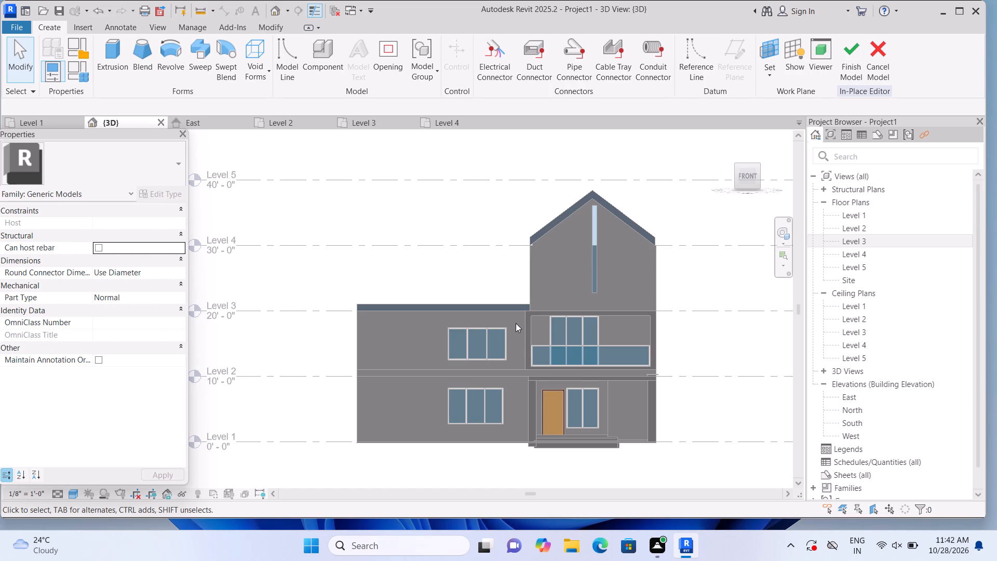
Start an extrusion and set its work plane by picking the front wall's face beside the upper-floor window.
click(120, 72)
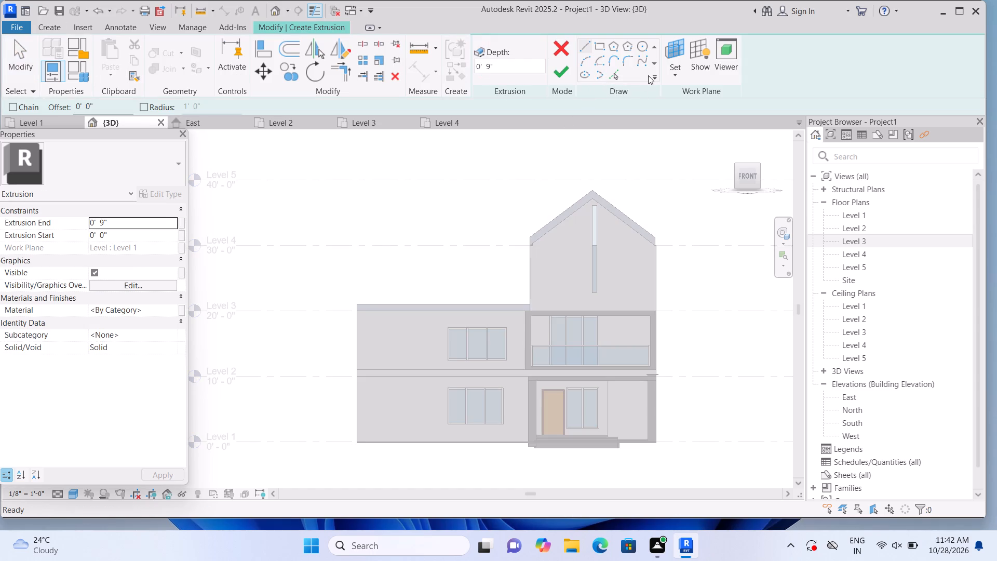
click(671, 79)
click(679, 119)
middle_drag(646, 175, 651, 157)
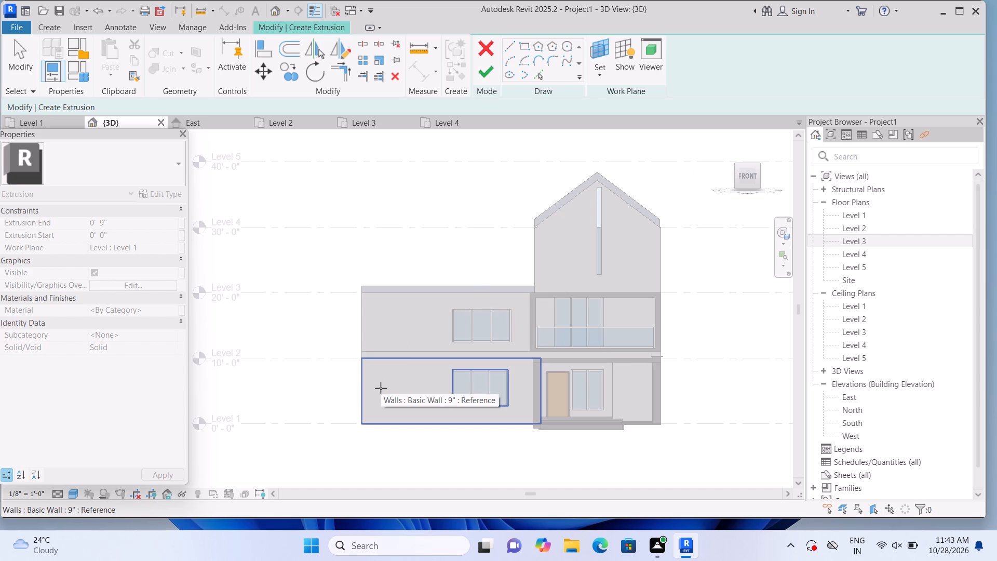
middle_drag(381, 388, 383, 364)
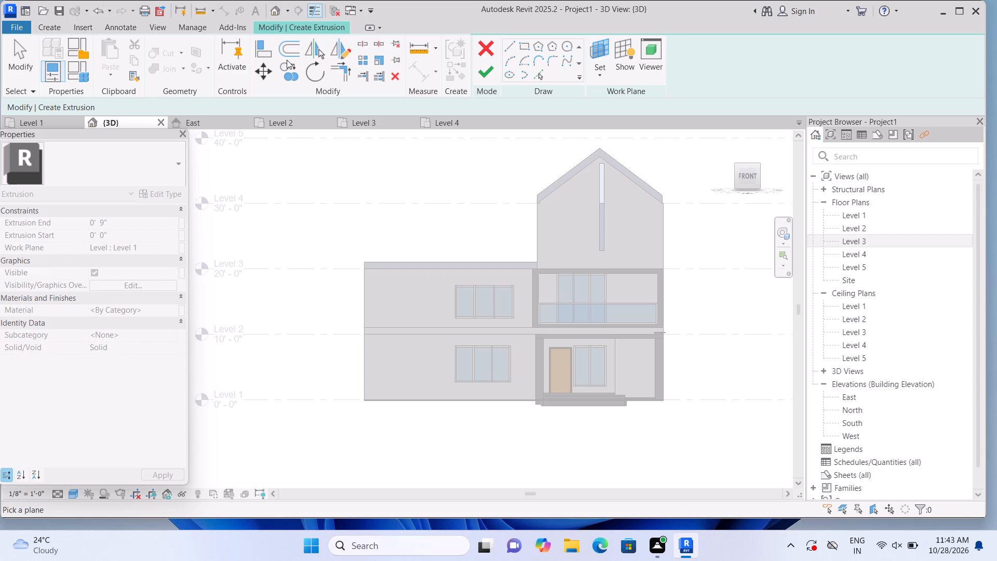
click(424, 298)
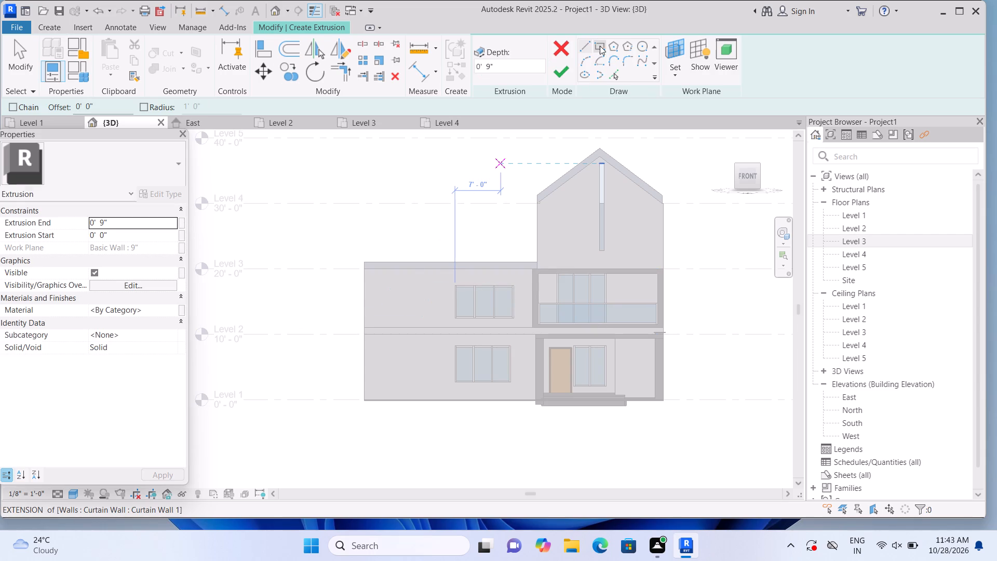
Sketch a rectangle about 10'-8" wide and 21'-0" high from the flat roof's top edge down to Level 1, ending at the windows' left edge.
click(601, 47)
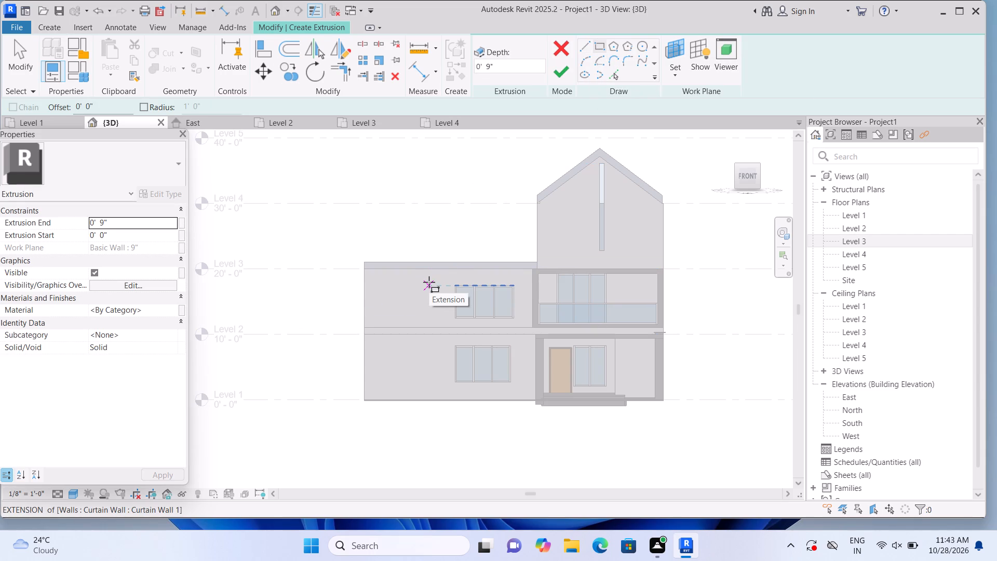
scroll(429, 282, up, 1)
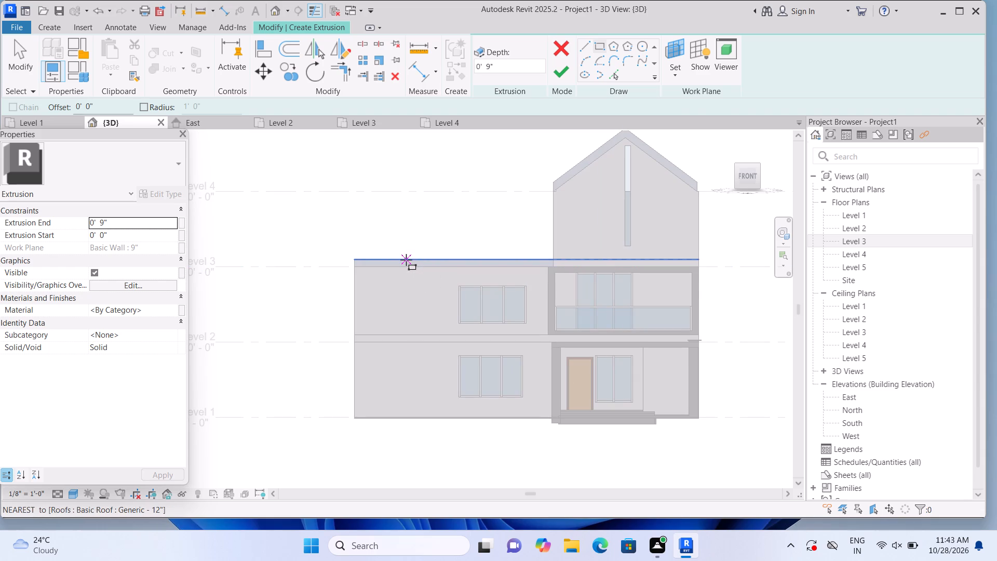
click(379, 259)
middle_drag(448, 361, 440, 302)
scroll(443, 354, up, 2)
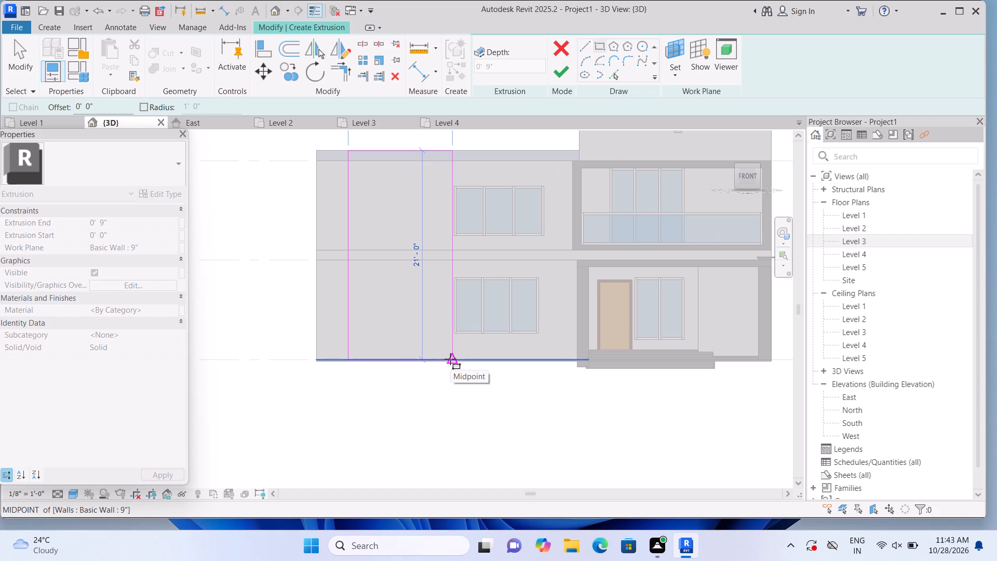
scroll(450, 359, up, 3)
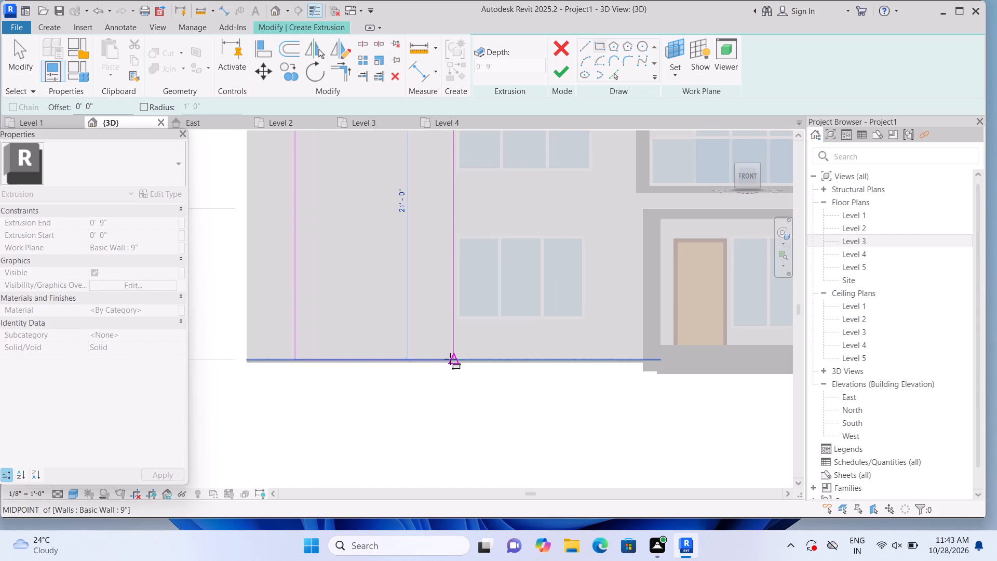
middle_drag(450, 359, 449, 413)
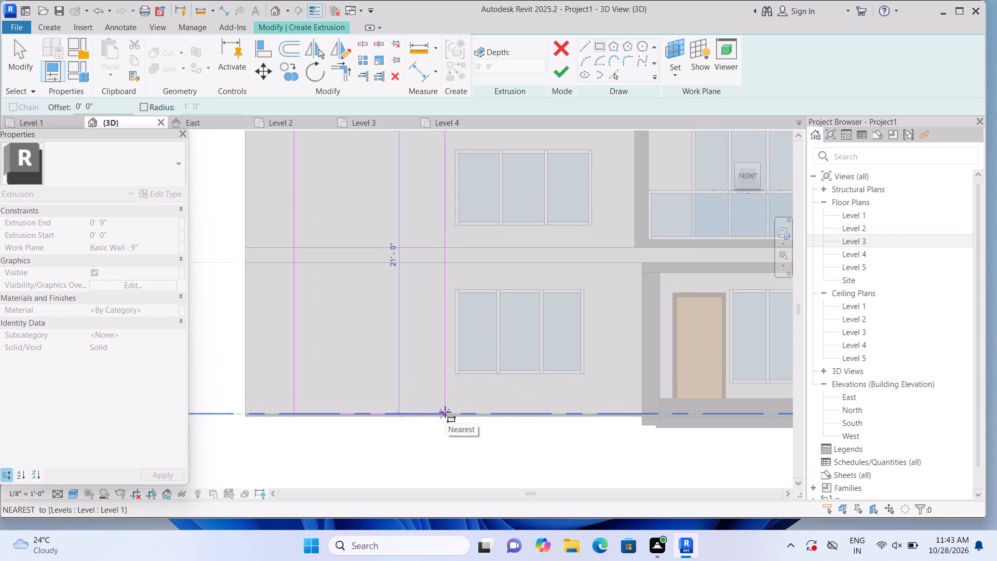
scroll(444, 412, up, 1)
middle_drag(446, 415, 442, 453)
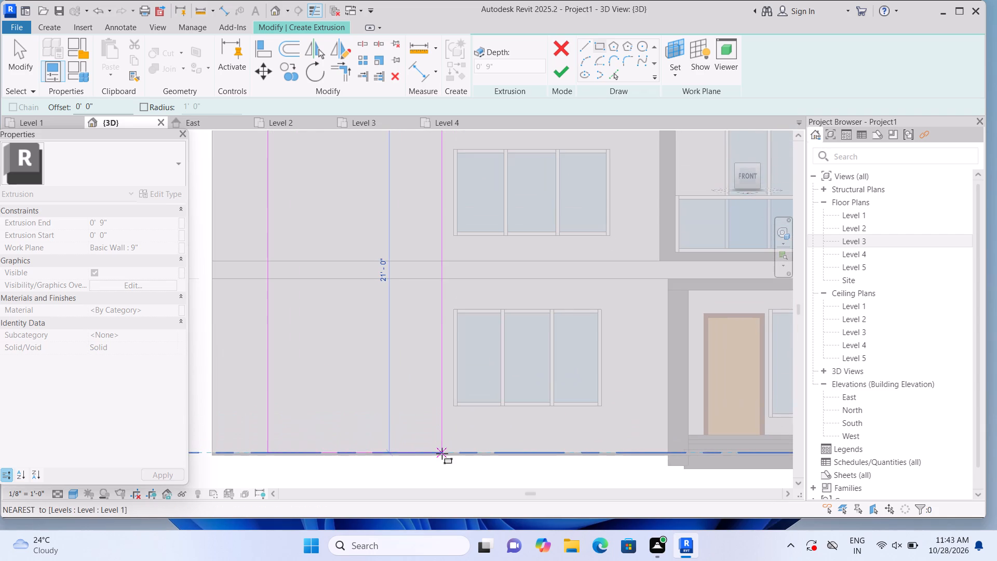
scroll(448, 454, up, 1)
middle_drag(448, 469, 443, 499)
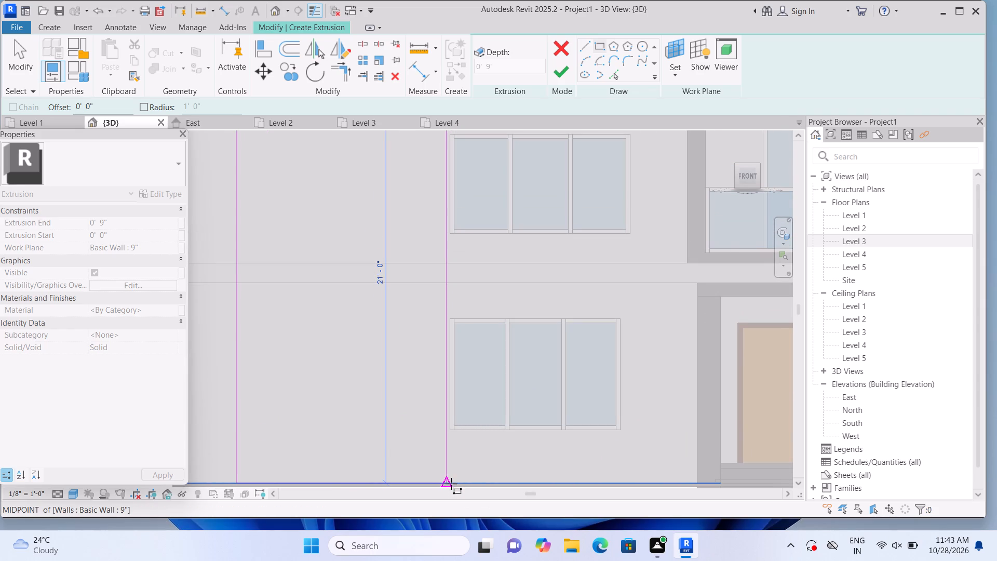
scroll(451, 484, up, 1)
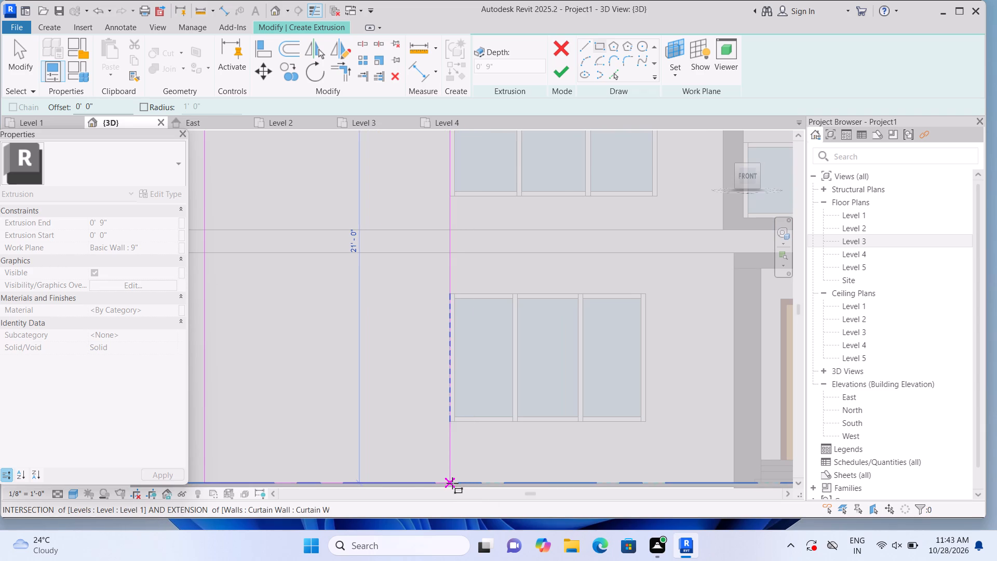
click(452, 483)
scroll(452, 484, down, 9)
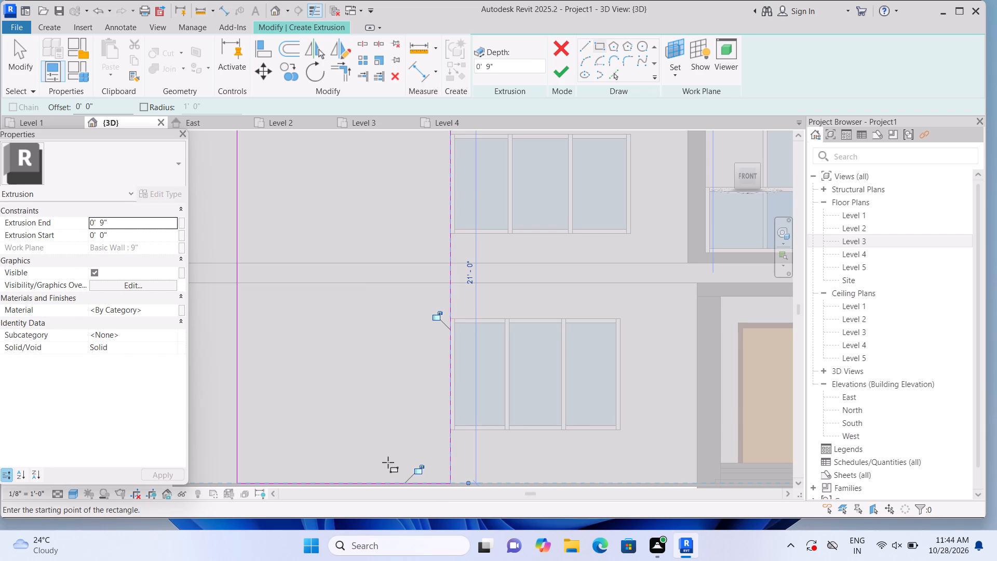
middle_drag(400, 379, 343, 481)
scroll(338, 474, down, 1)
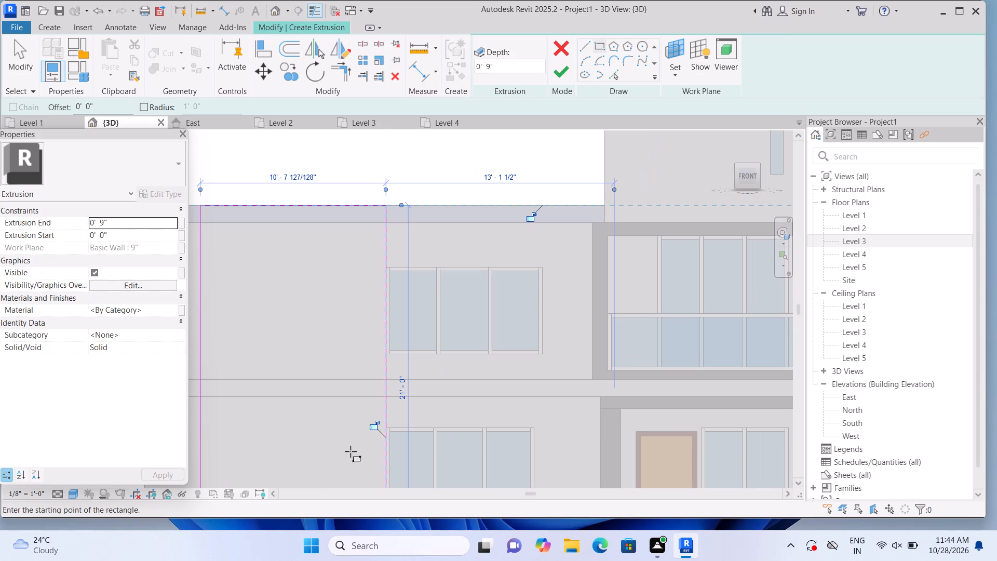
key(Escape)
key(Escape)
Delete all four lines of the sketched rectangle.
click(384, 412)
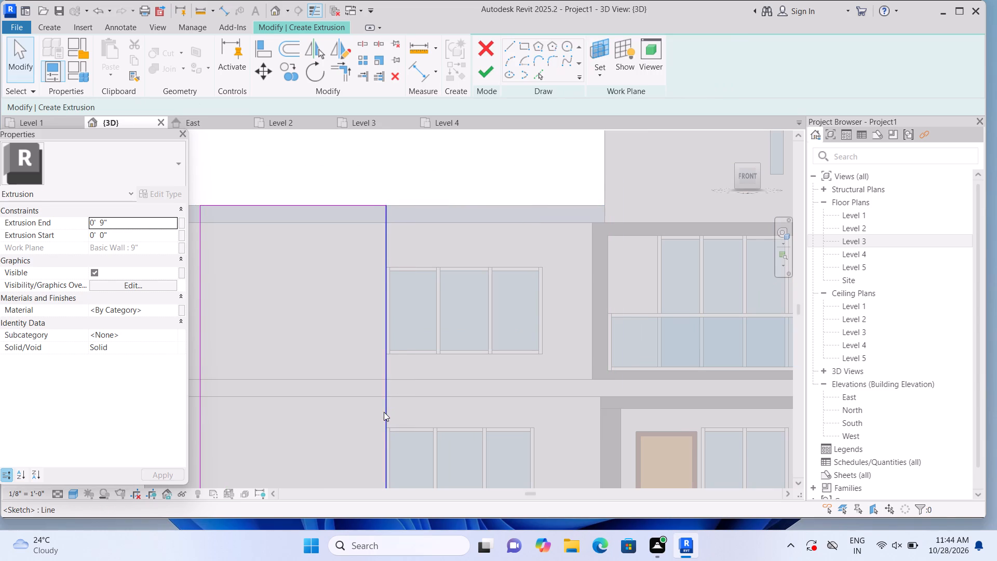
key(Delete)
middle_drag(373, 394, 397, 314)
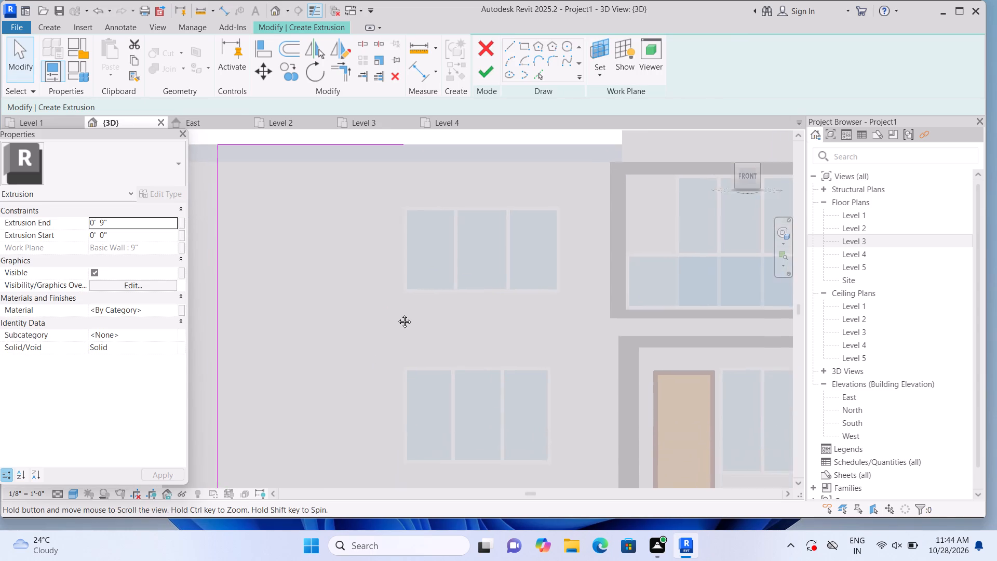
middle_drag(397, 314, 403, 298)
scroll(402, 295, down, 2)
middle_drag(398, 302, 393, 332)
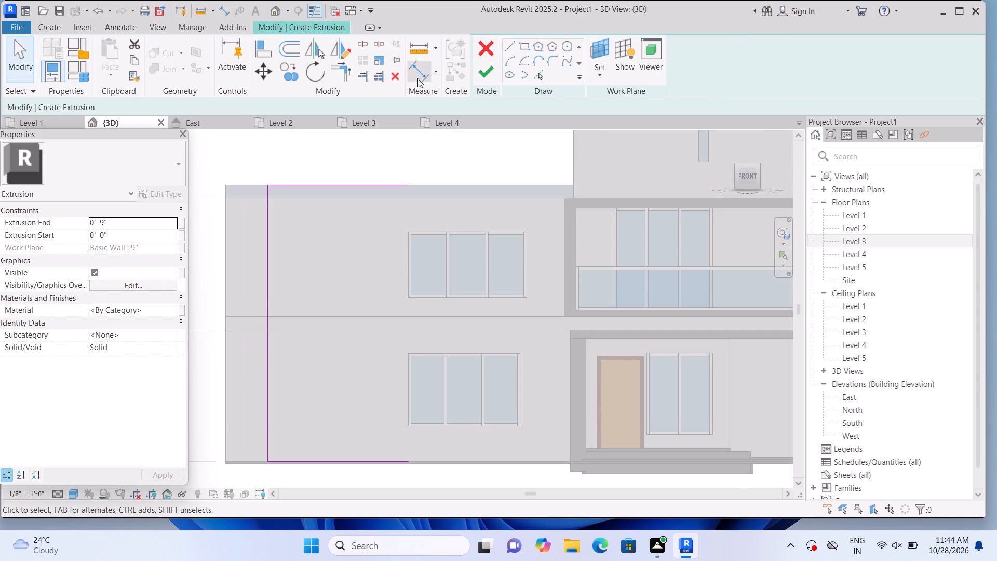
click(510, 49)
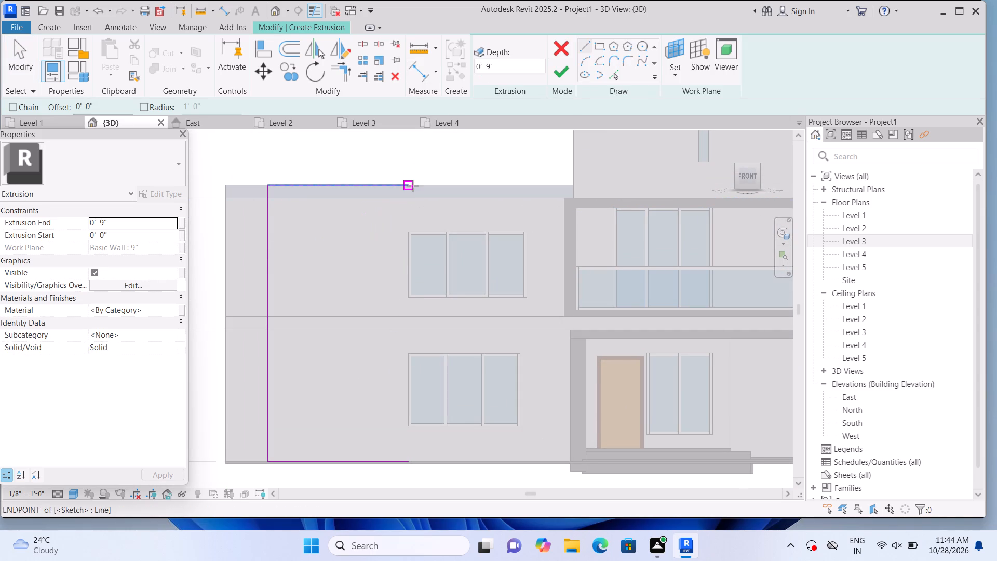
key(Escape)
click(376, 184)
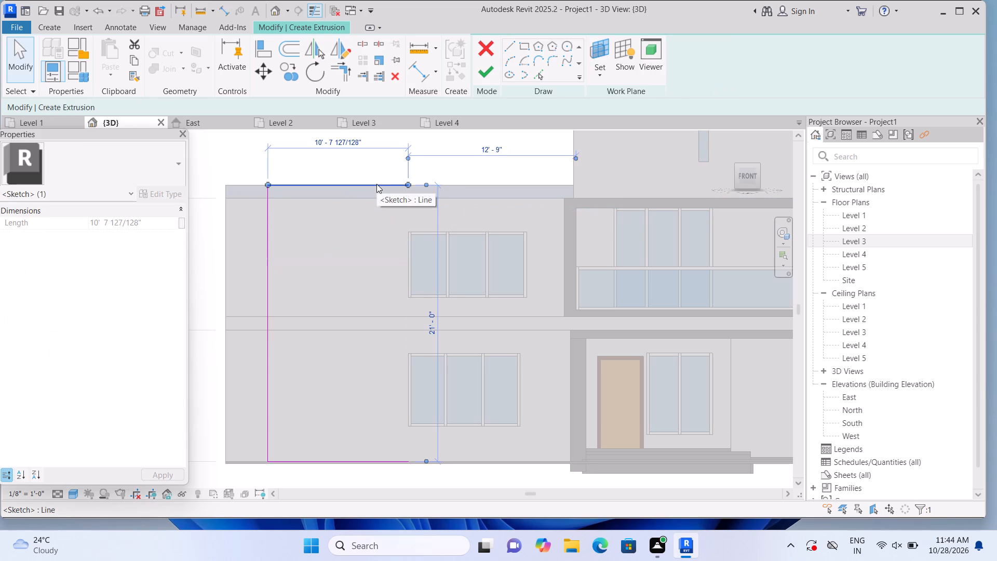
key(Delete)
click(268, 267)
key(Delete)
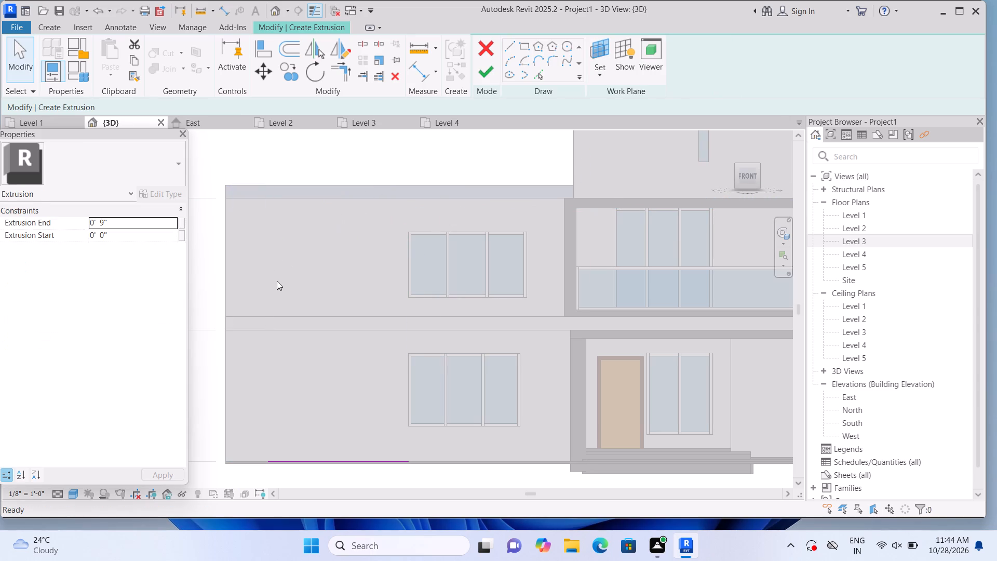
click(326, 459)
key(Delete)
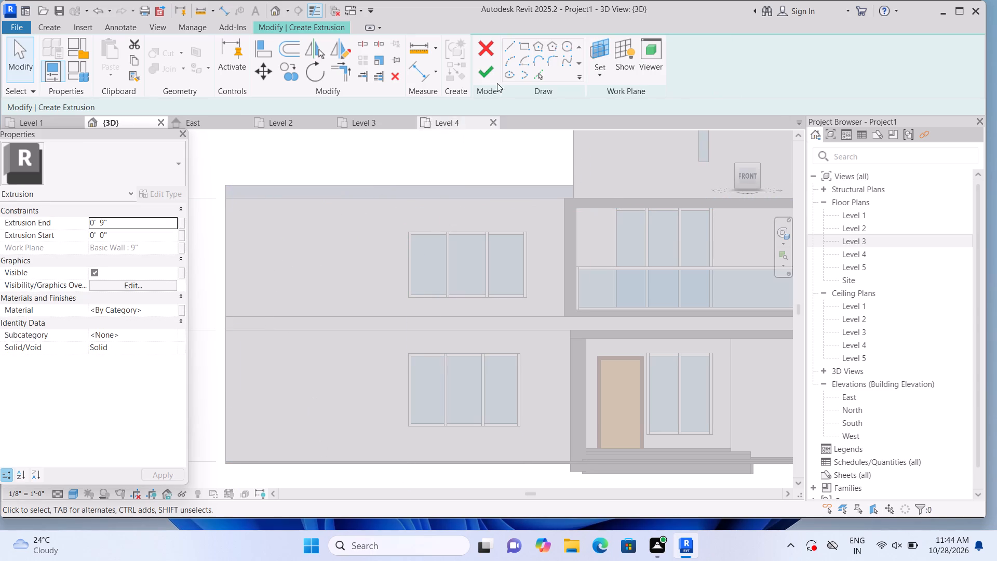
Sketch a rectangle about 21'-2" high left of the windows, from the flat roof's top edge to the wall base, and extrude it 9".
click(521, 51)
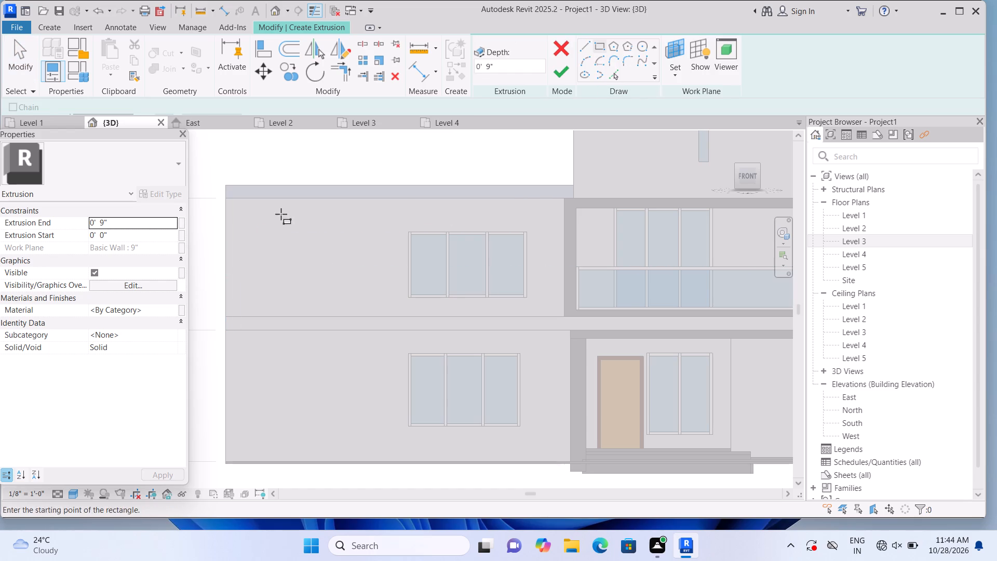
click(273, 184)
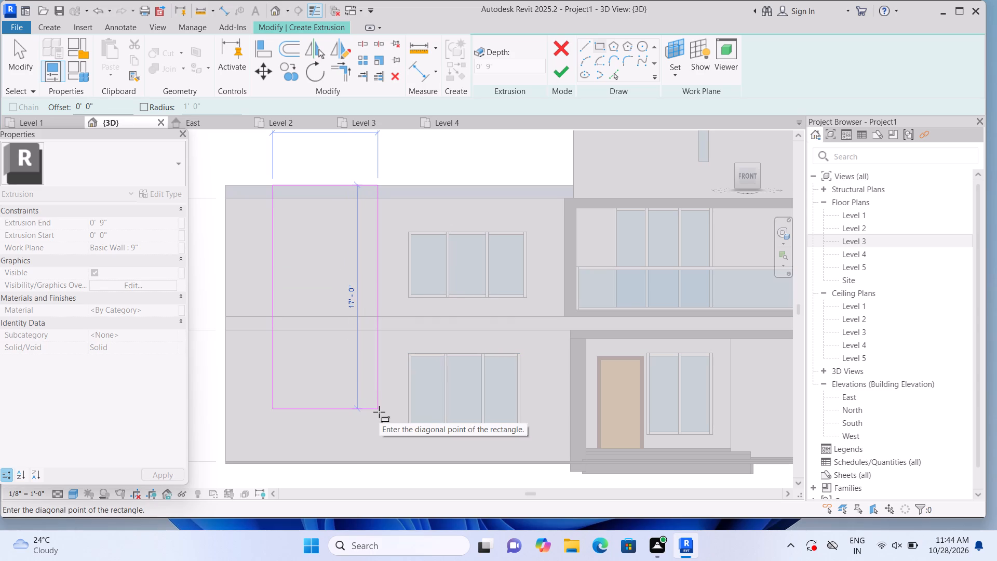
key(Escape)
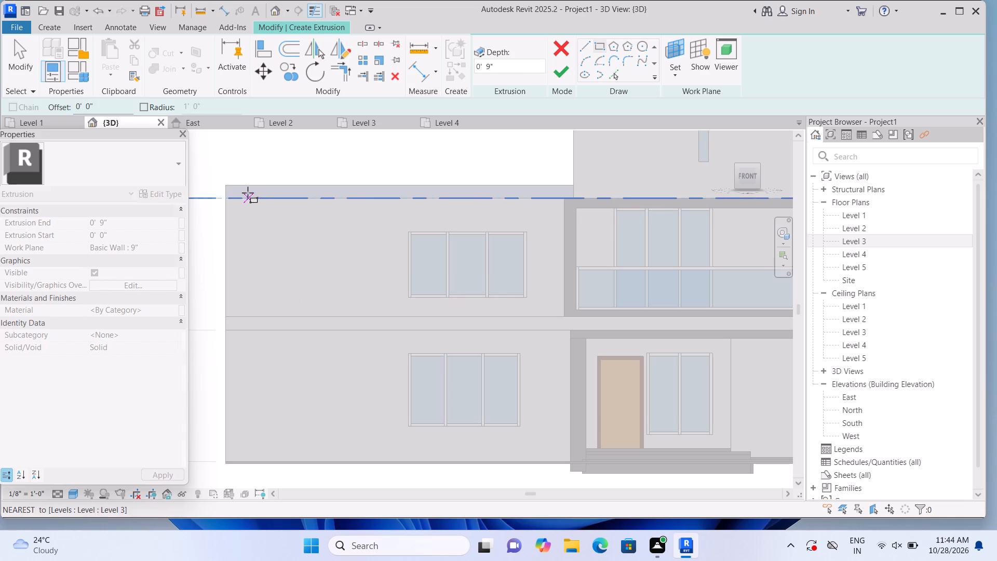
click(251, 189)
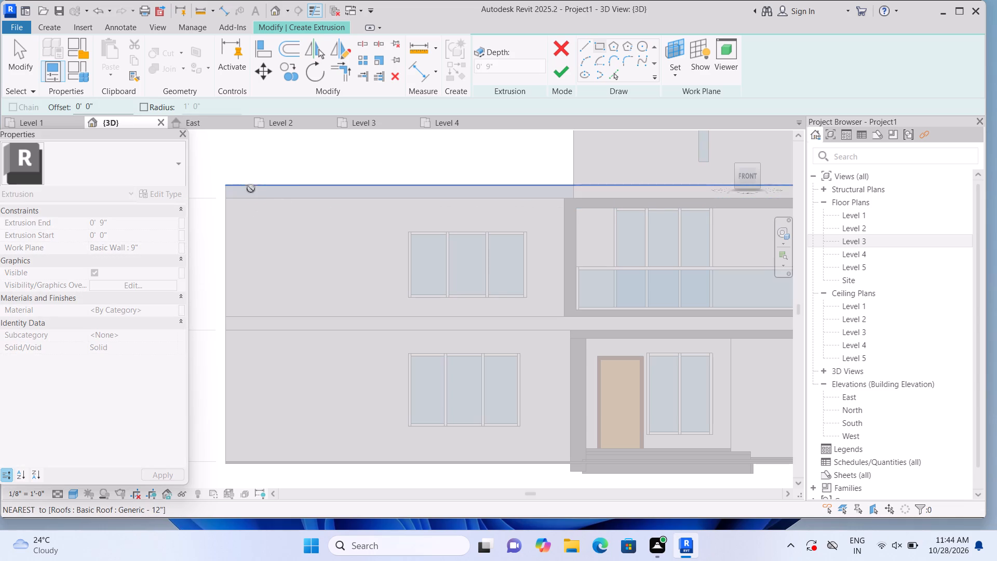
double_click(398, 466)
key(Escape)
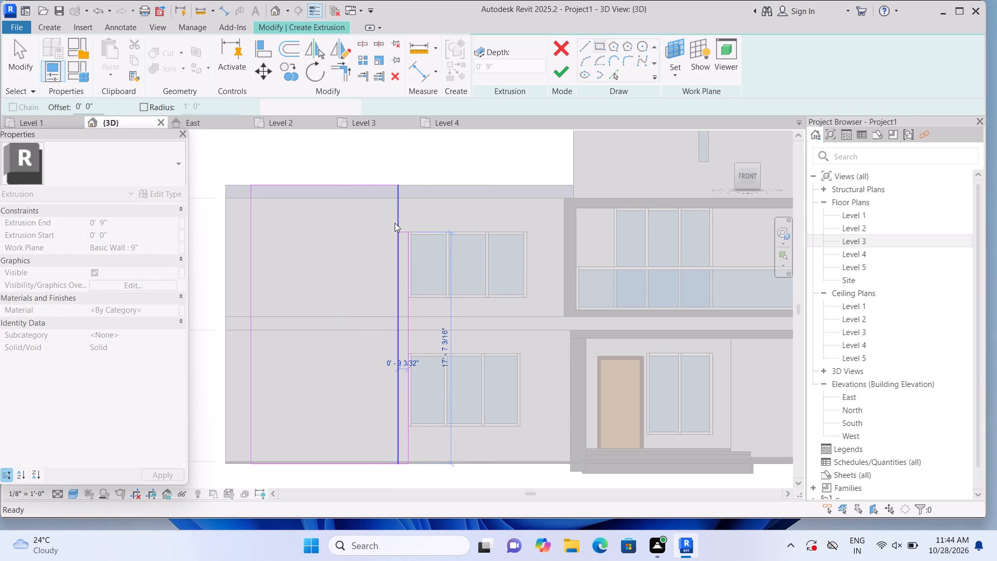
click(556, 73)
scroll(547, 115, down, 2)
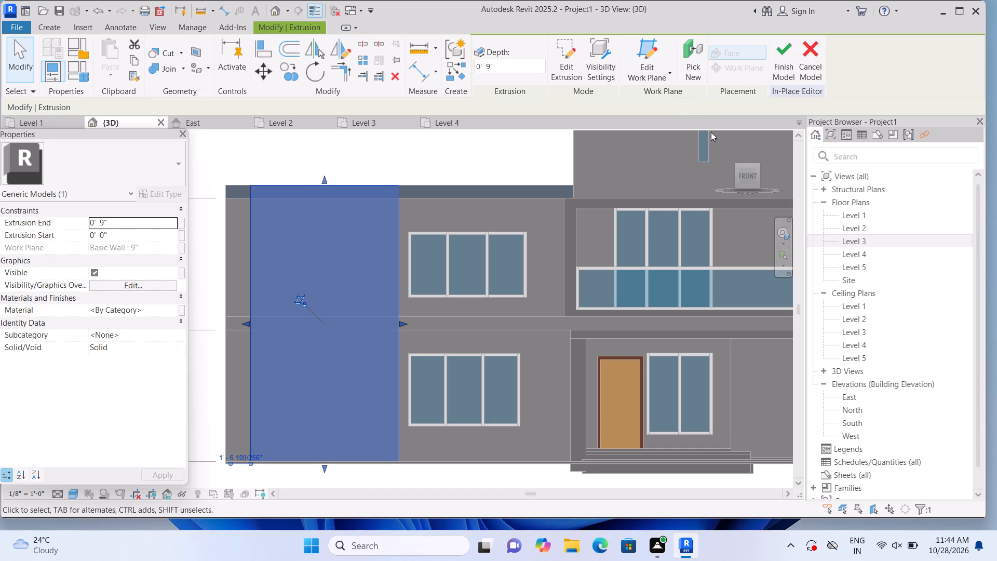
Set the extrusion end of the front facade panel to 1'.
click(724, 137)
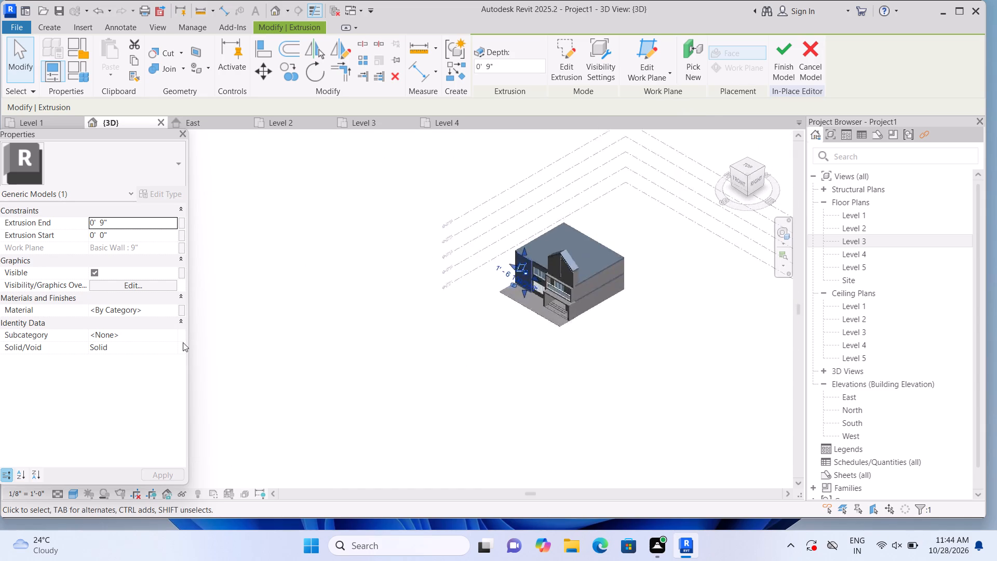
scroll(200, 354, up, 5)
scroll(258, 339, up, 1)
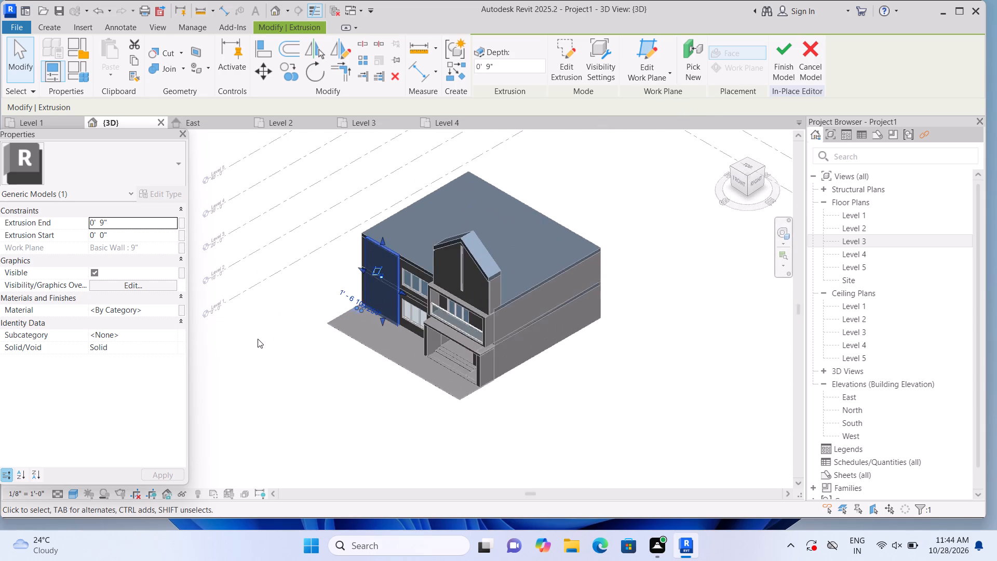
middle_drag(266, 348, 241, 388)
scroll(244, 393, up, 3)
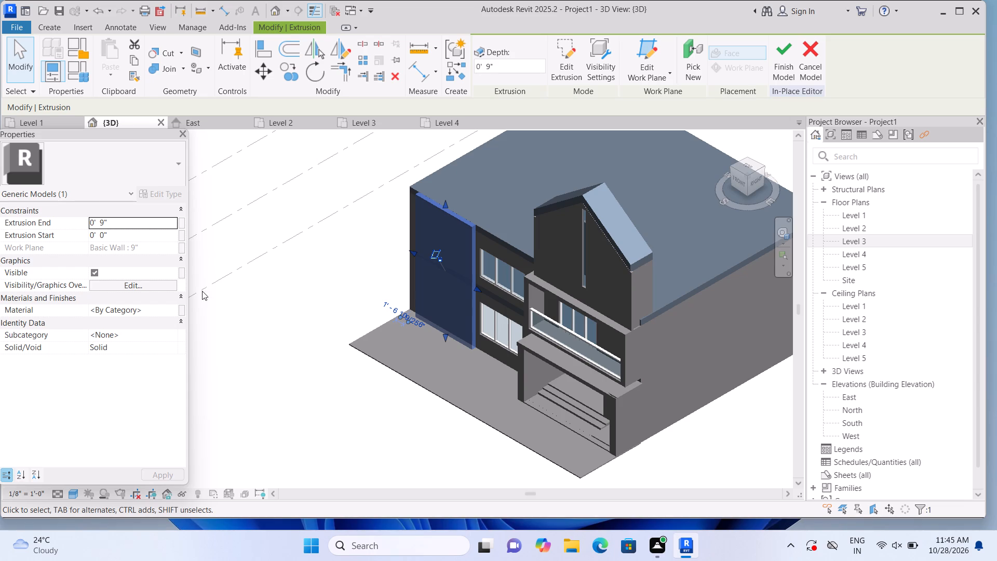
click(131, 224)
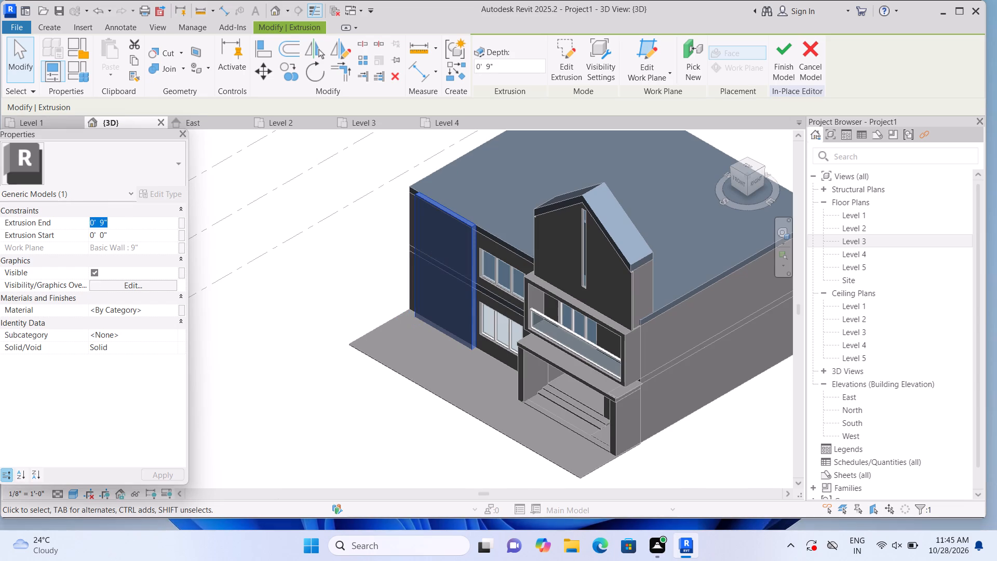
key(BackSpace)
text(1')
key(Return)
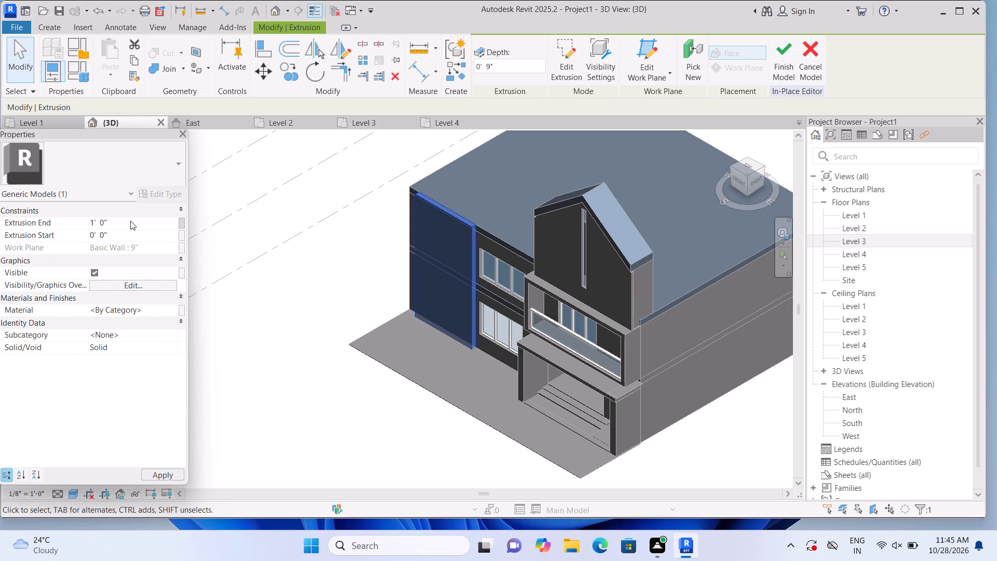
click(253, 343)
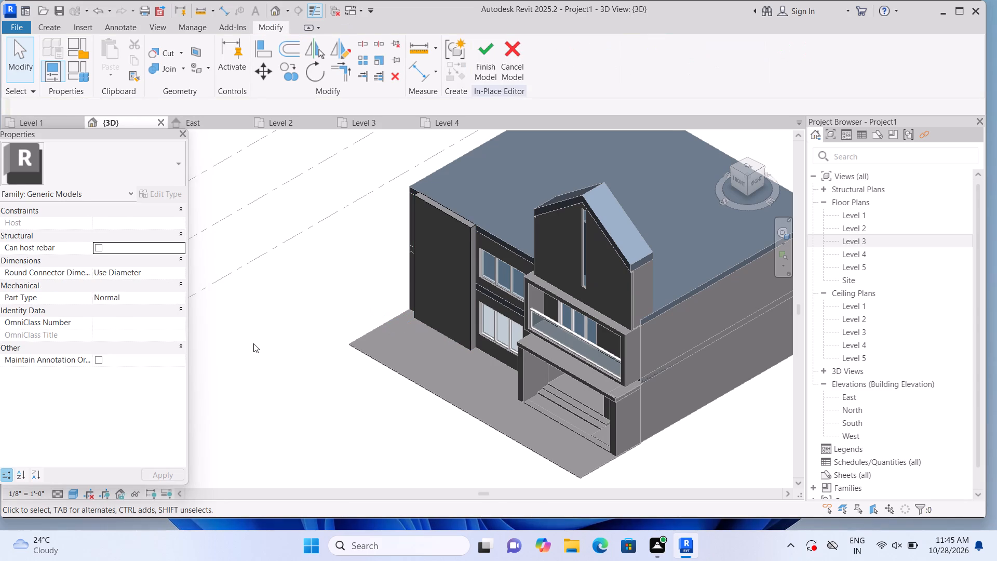
Stretch the facade panel's top edge upward past the flat roof to a little below Level 4.
scroll(253, 343, down, 1)
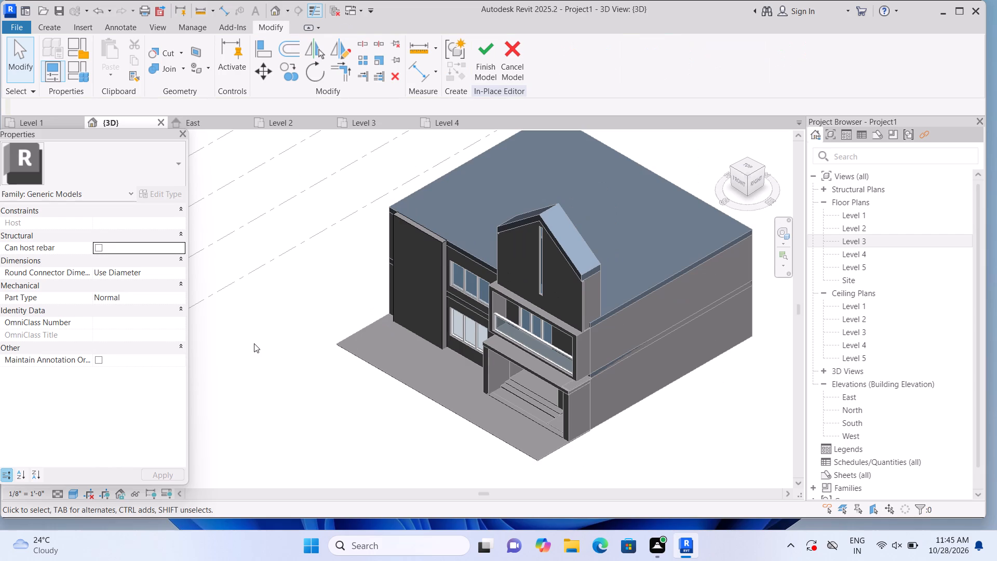
click(742, 181)
scroll(232, 328, up, 5)
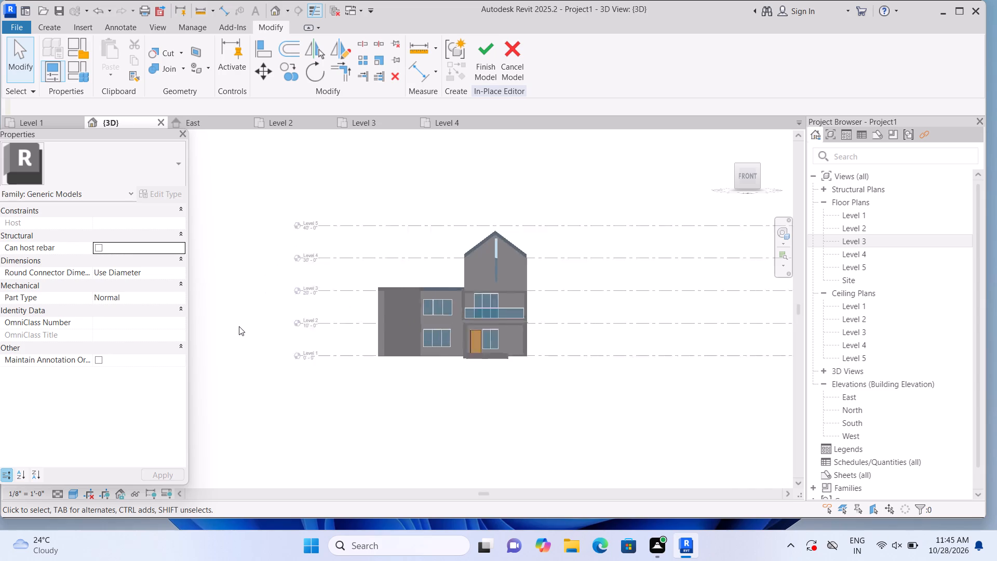
scroll(239, 326, up, 4)
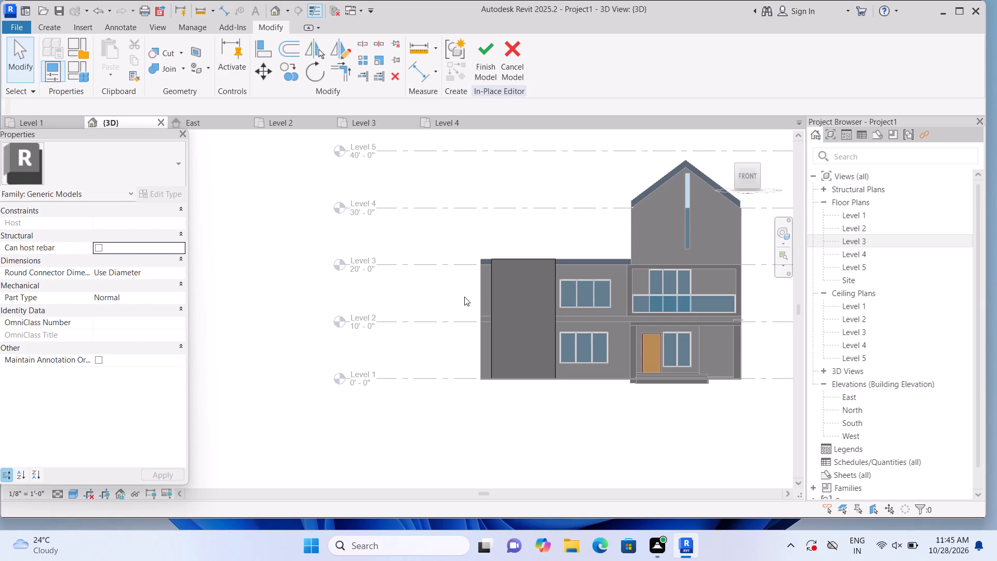
click(505, 295)
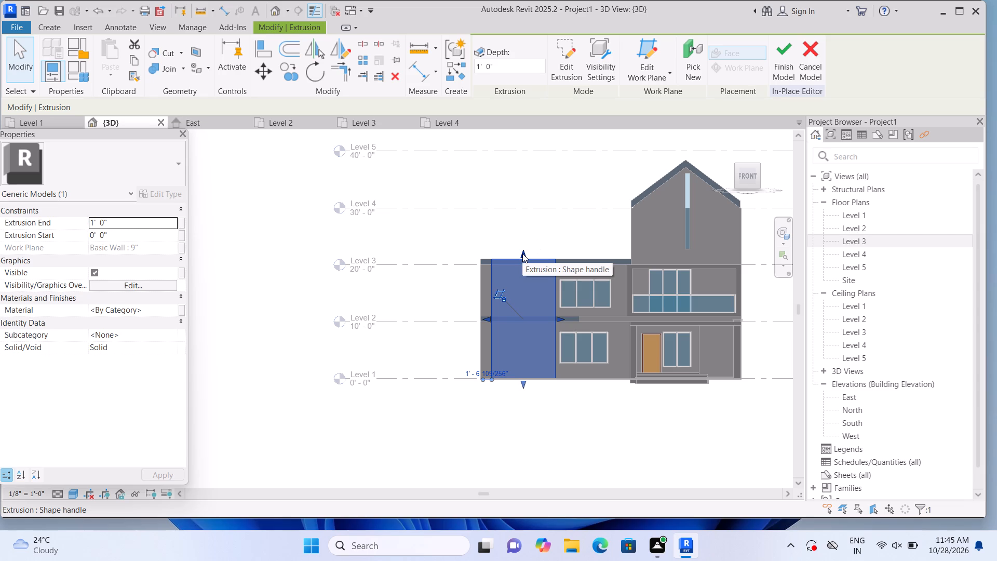
drag(522, 253, 530, 235)
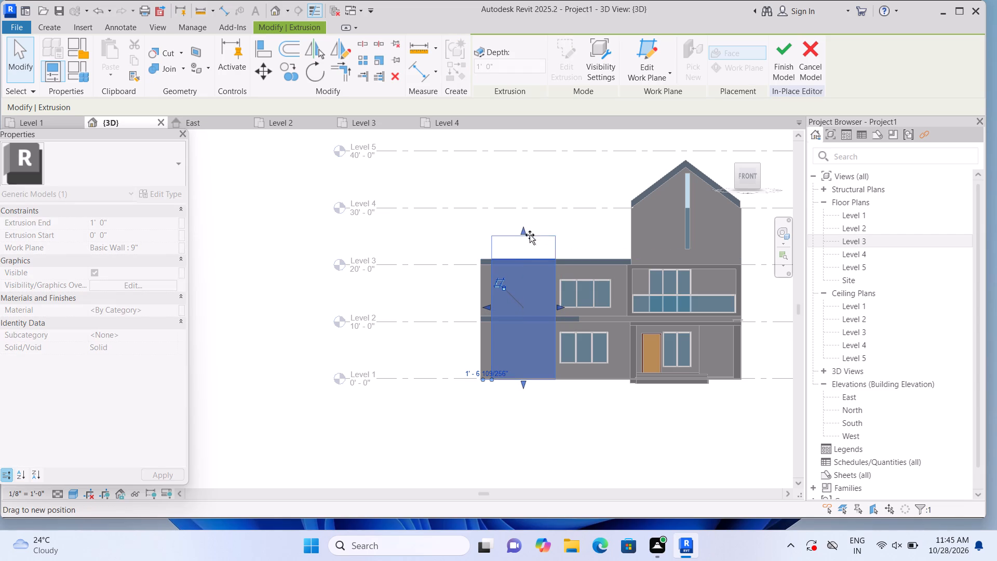
drag(530, 235, 530, 234)
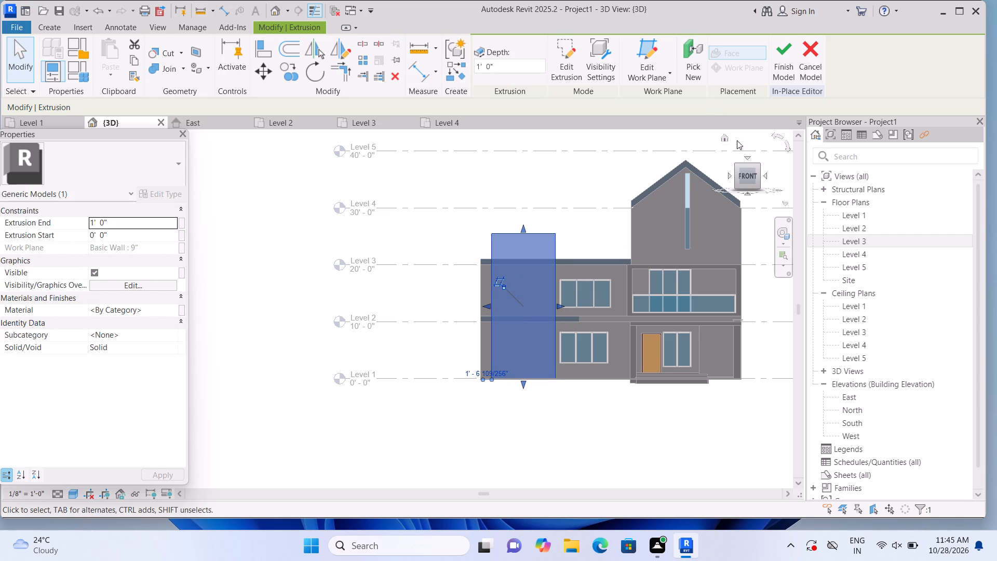
click(725, 137)
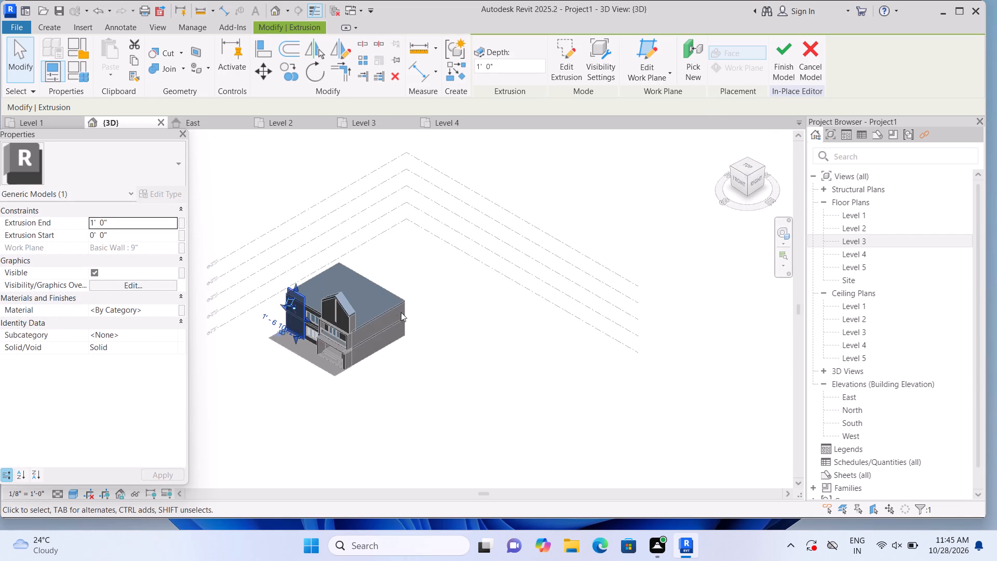
scroll(267, 368, up, 7)
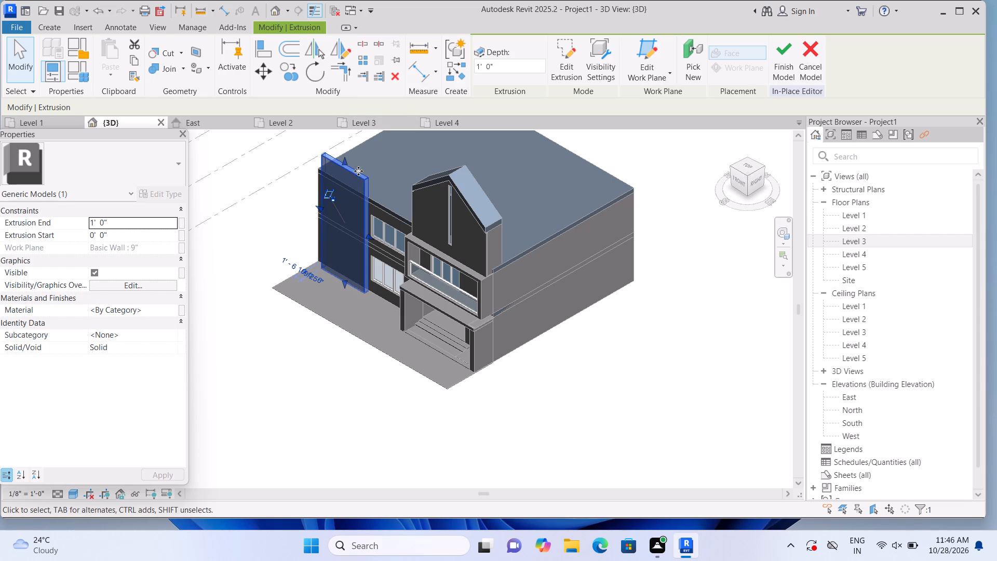
click(203, 485)
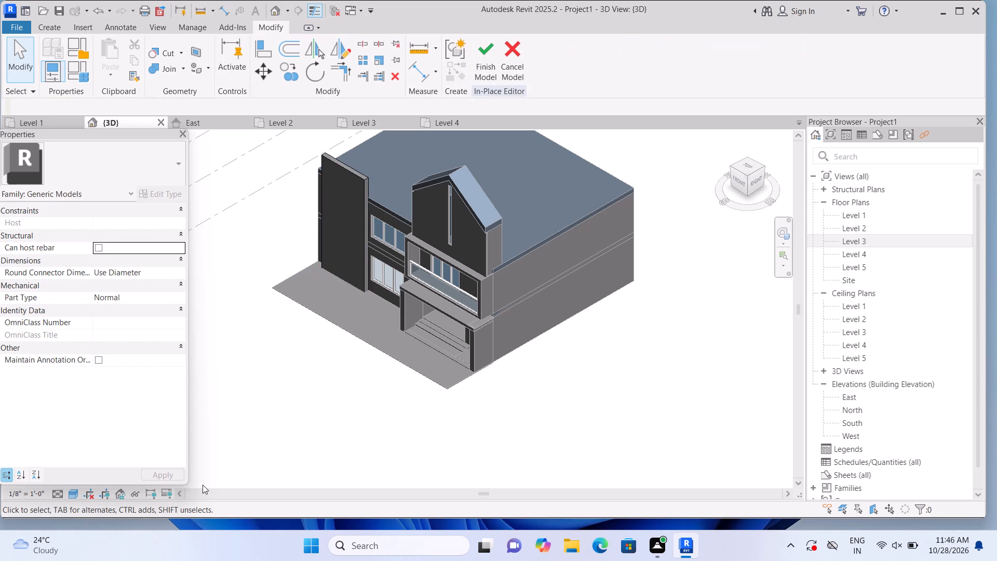
shift+middle_drag(186, 486, 266, 476)
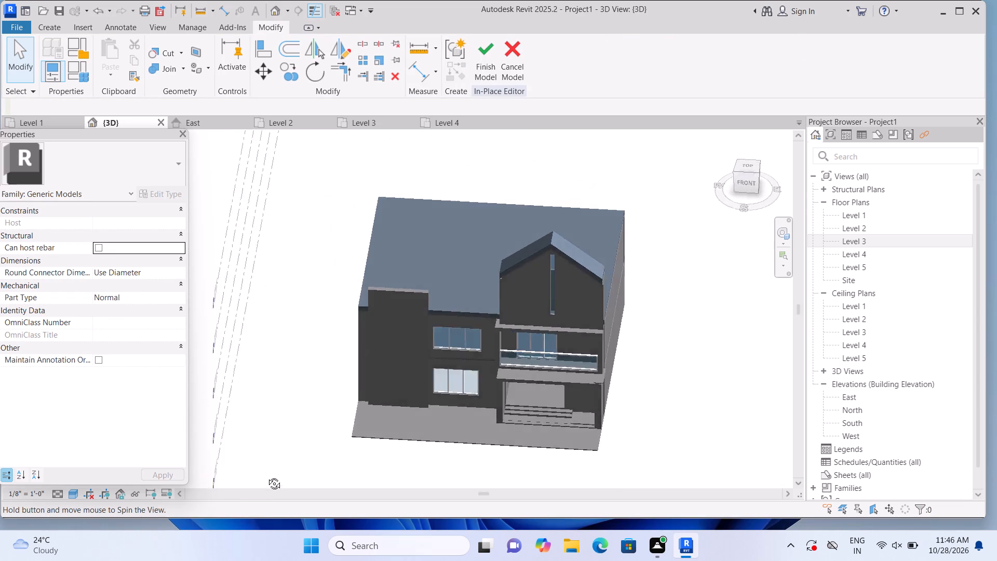
shift+middle_drag(266, 476, 285, 463)
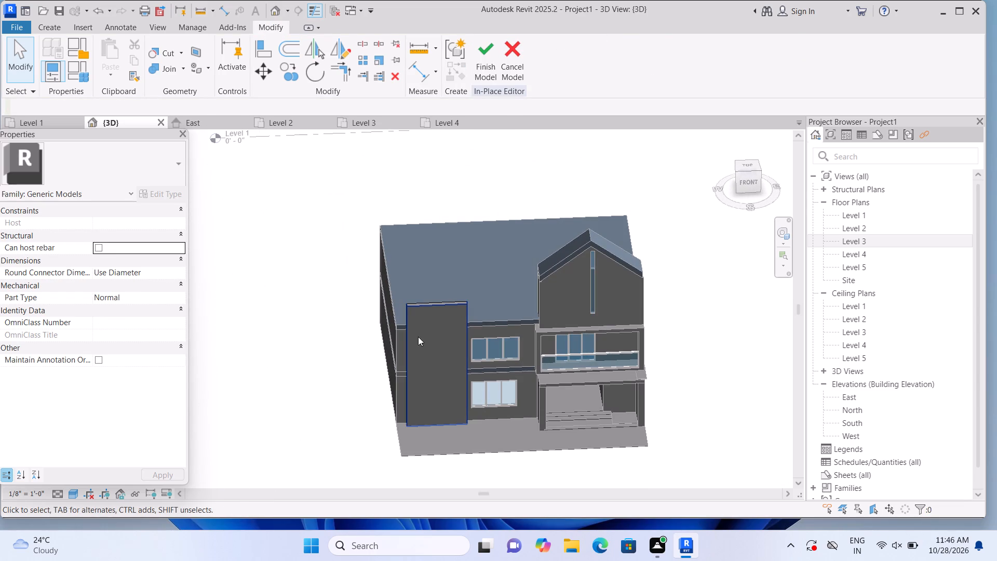
click(427, 326)
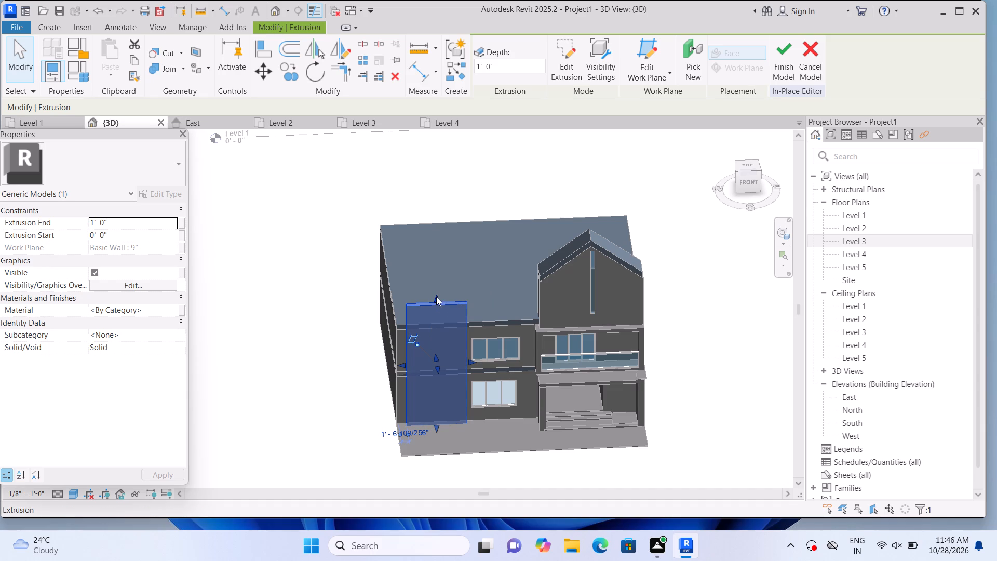
drag(436, 297, 439, 291)
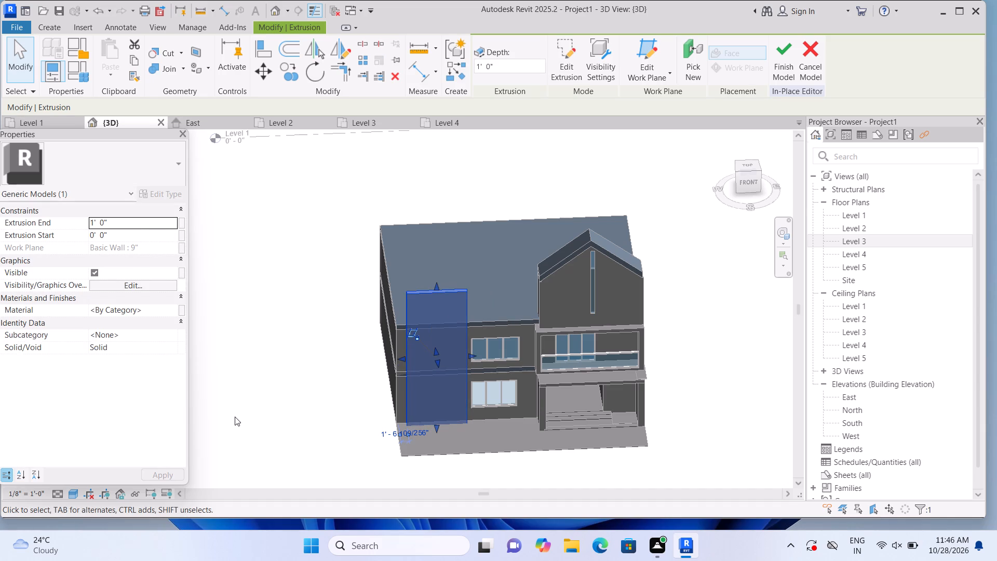
click(235, 417)
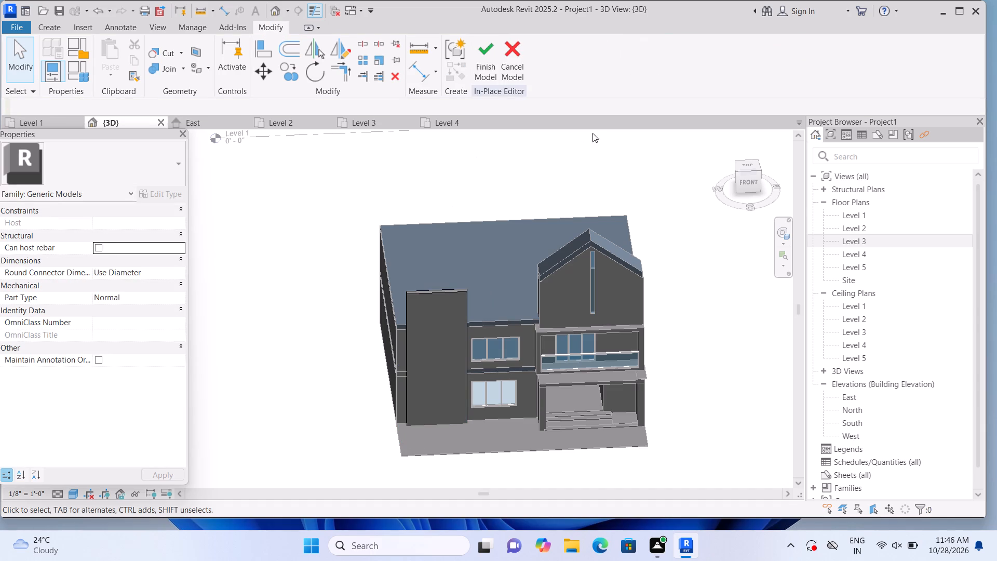
Set the facade panel's extrusion end to 2'.
click(725, 138)
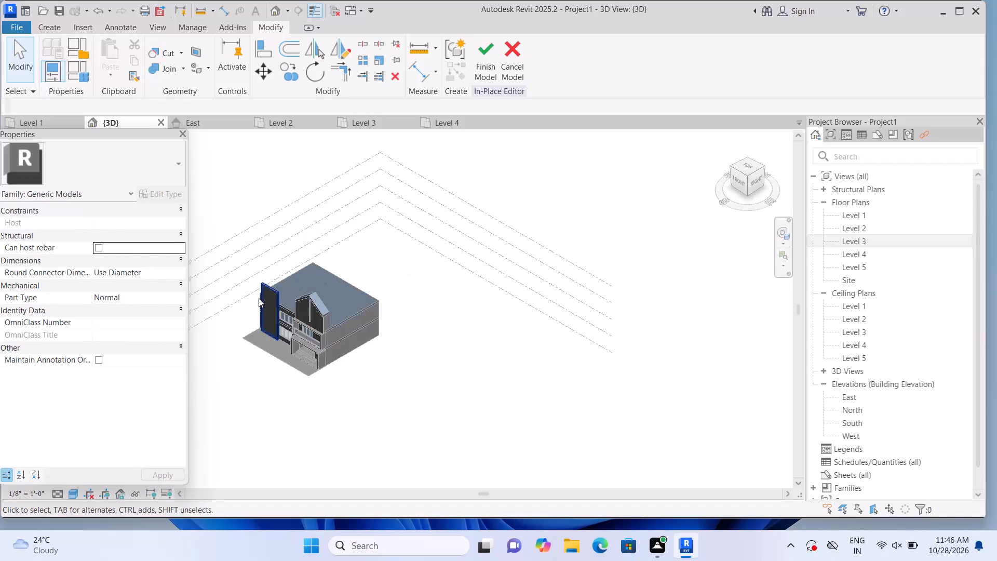
click(742, 184)
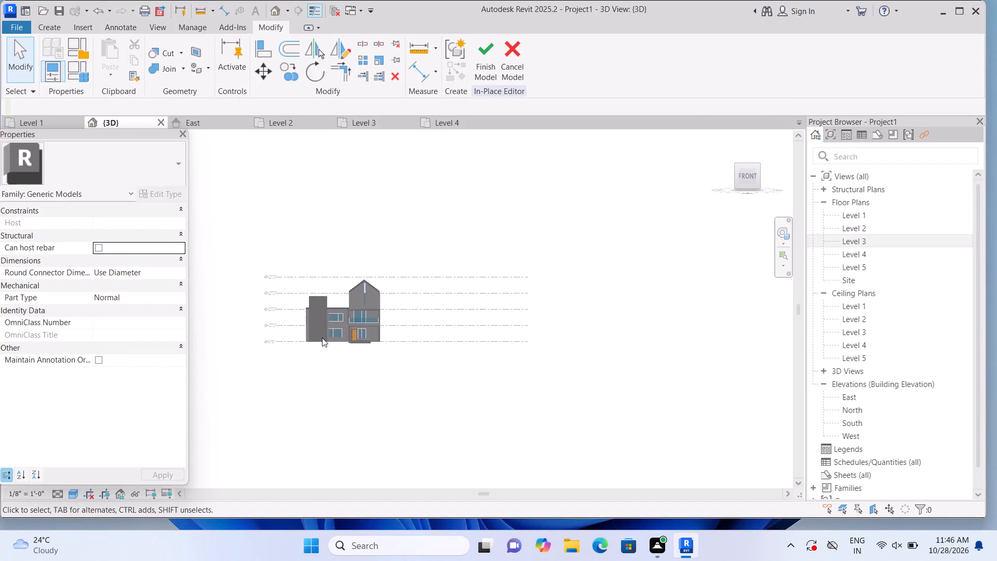
scroll(309, 338, up, 5)
click(274, 325)
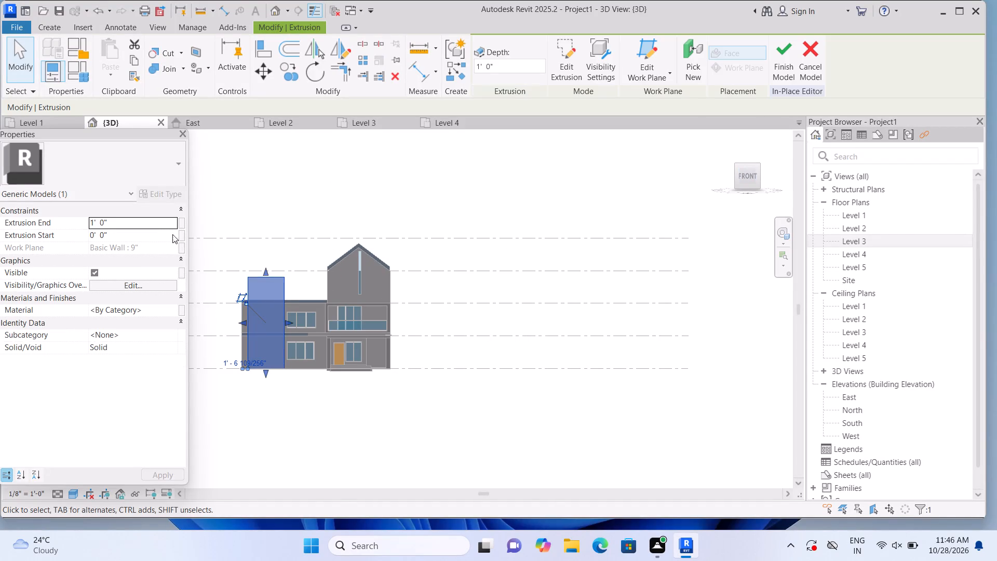
click(164, 222)
key(BackSpace)
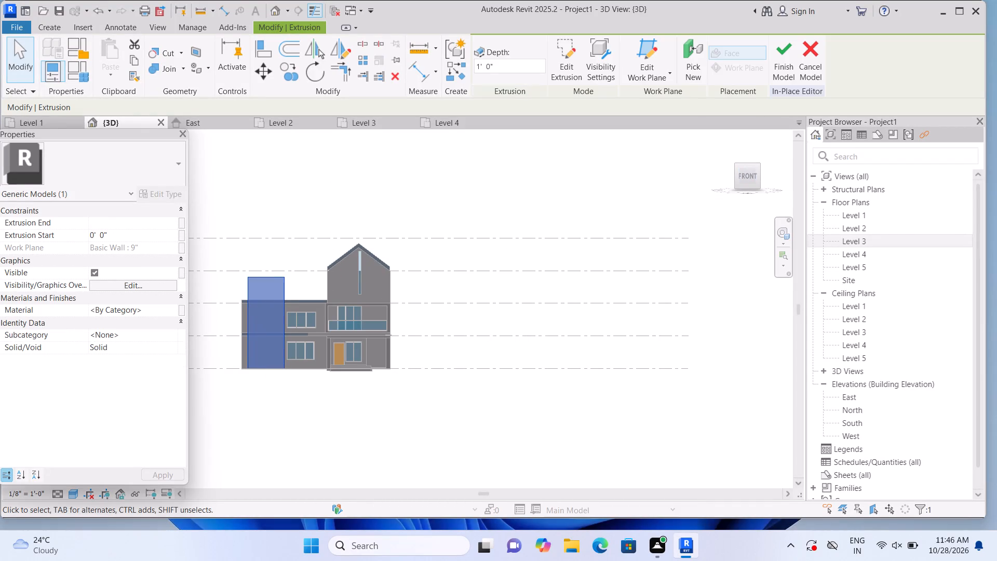
text(2')
key(Return)
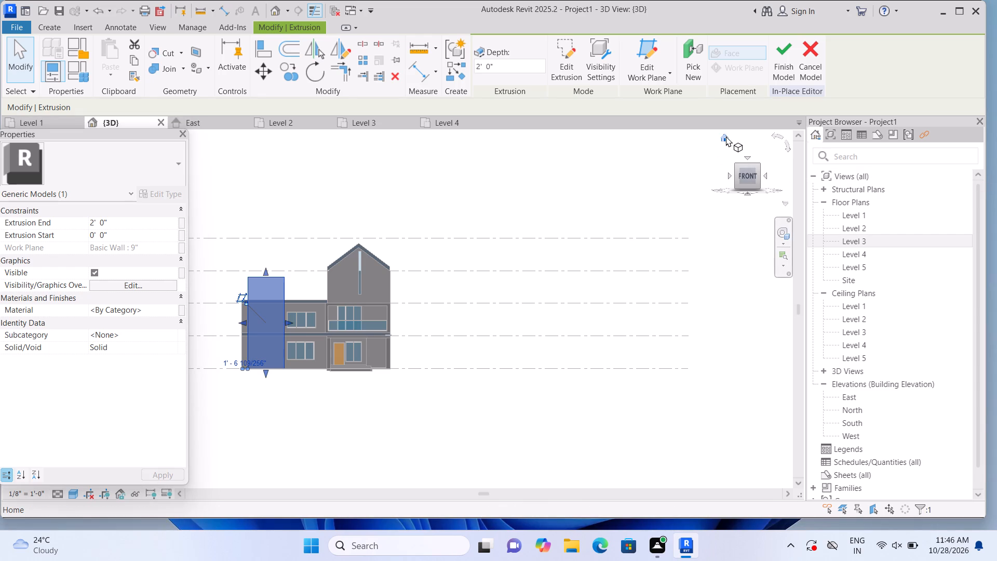
click(724, 135)
scroll(217, 402, up, 3)
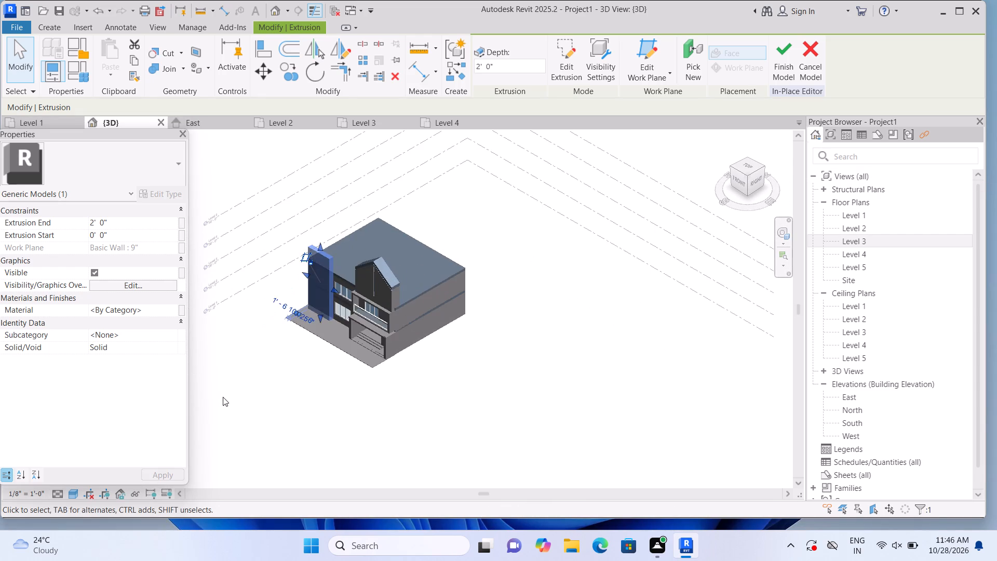
scroll(223, 397, up, 1)
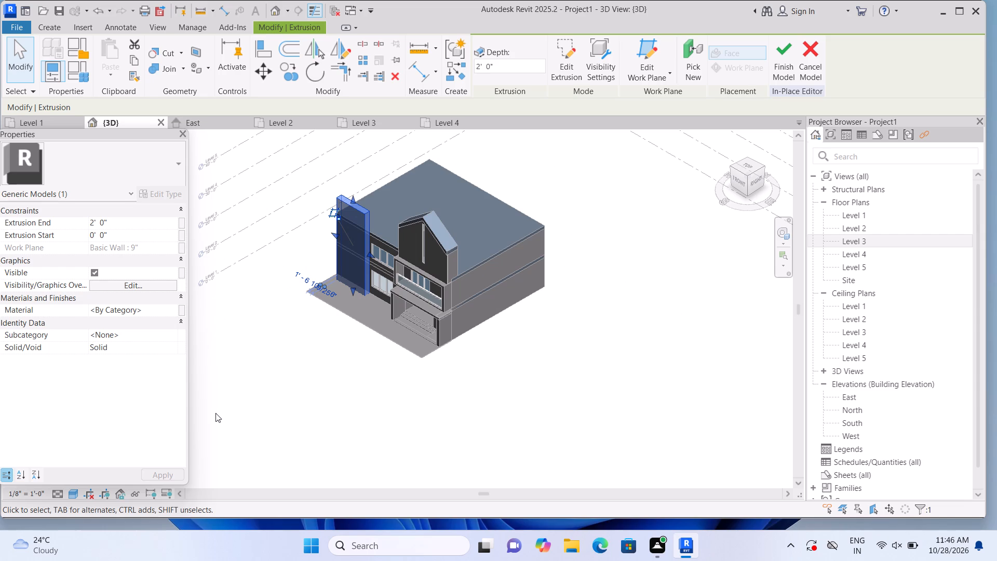
Start a void extrusion and set its work plane by picking the facade panel's front face.
click(742, 182)
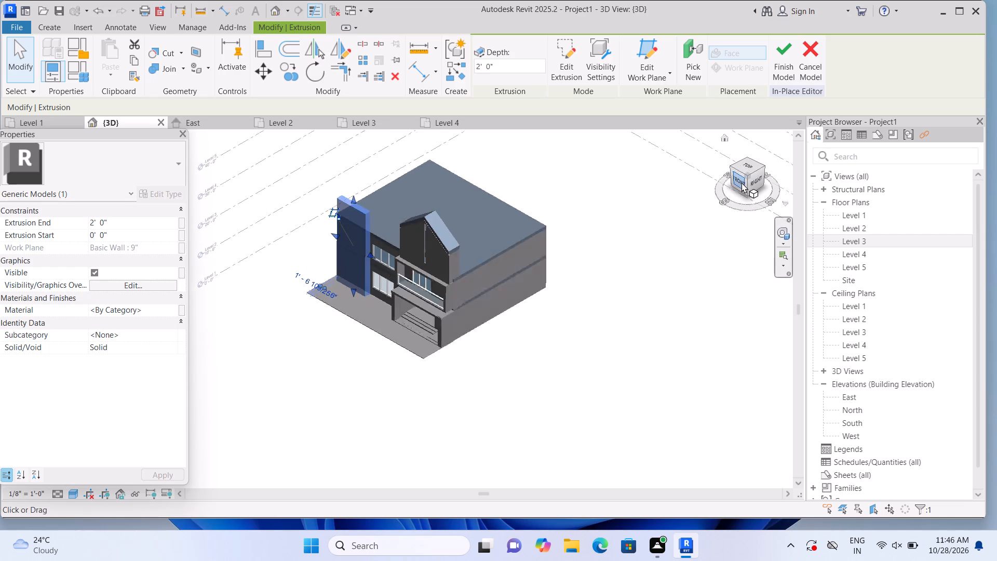
scroll(417, 341, down, 2)
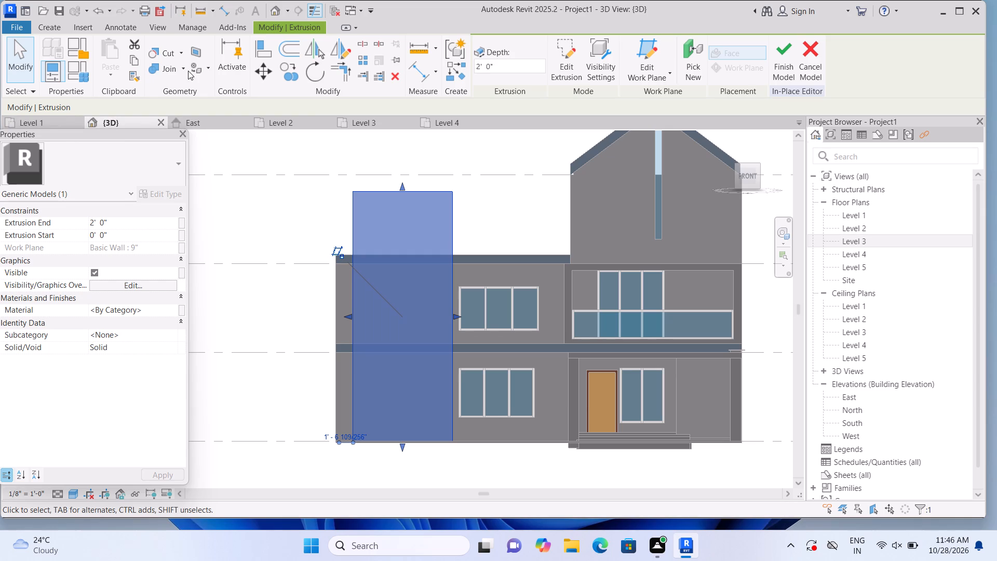
click(61, 23)
click(268, 71)
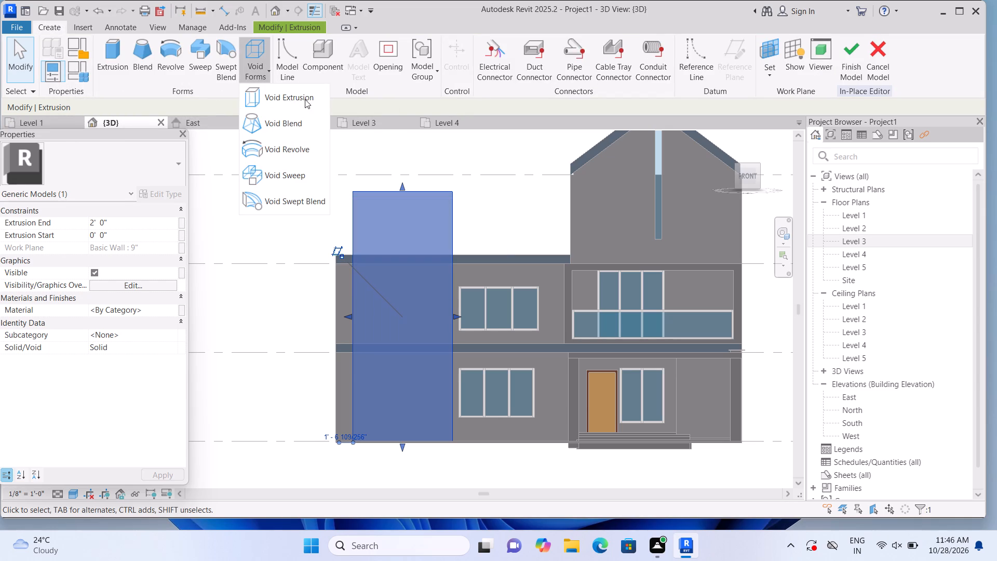
click(305, 97)
middle_drag(288, 308, 294, 276)
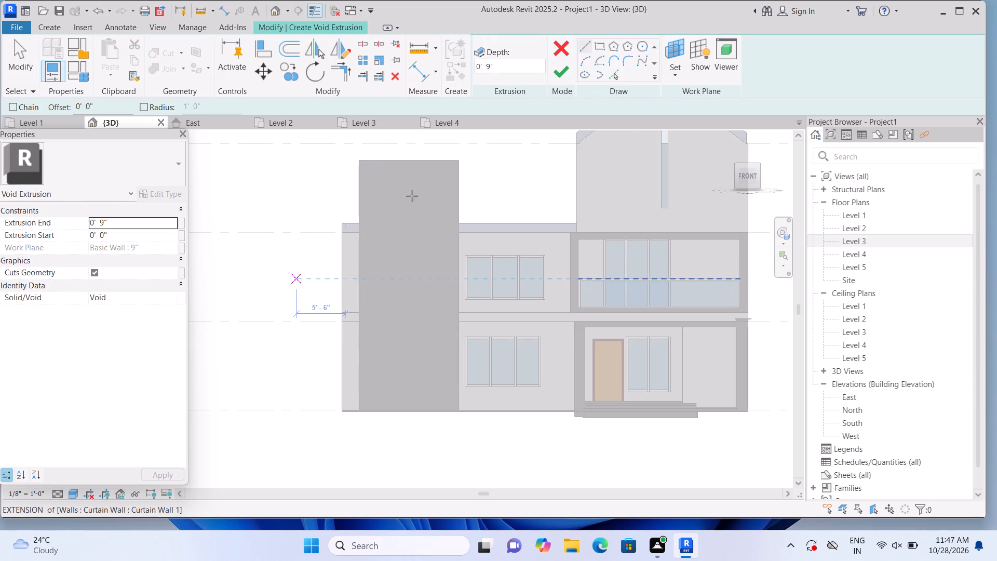
click(673, 76)
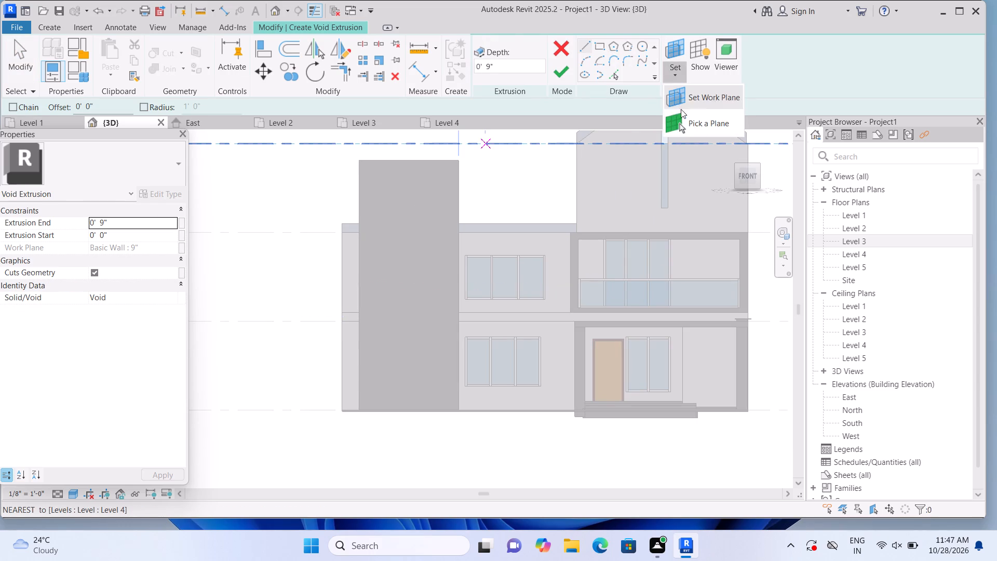
click(683, 120)
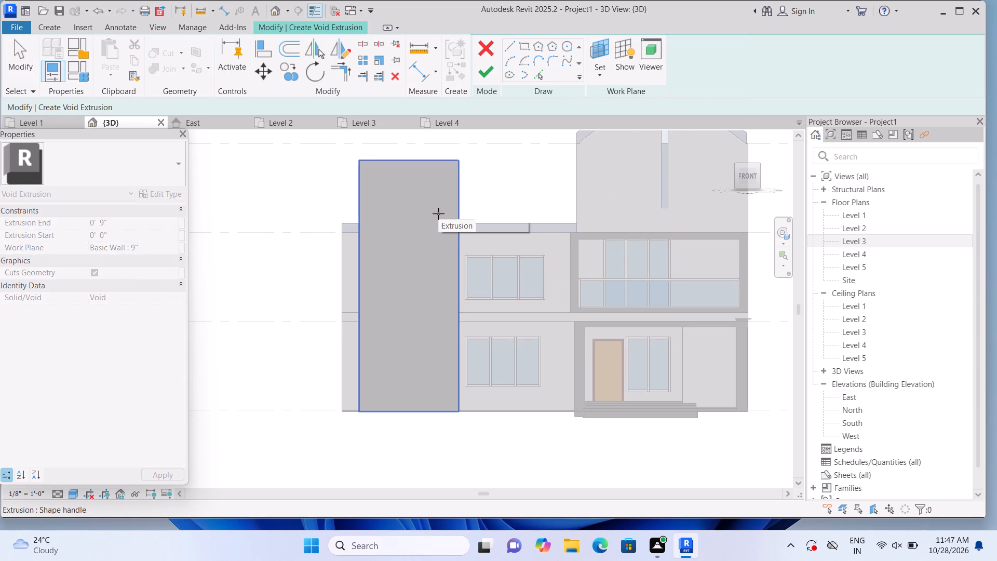
click(438, 213)
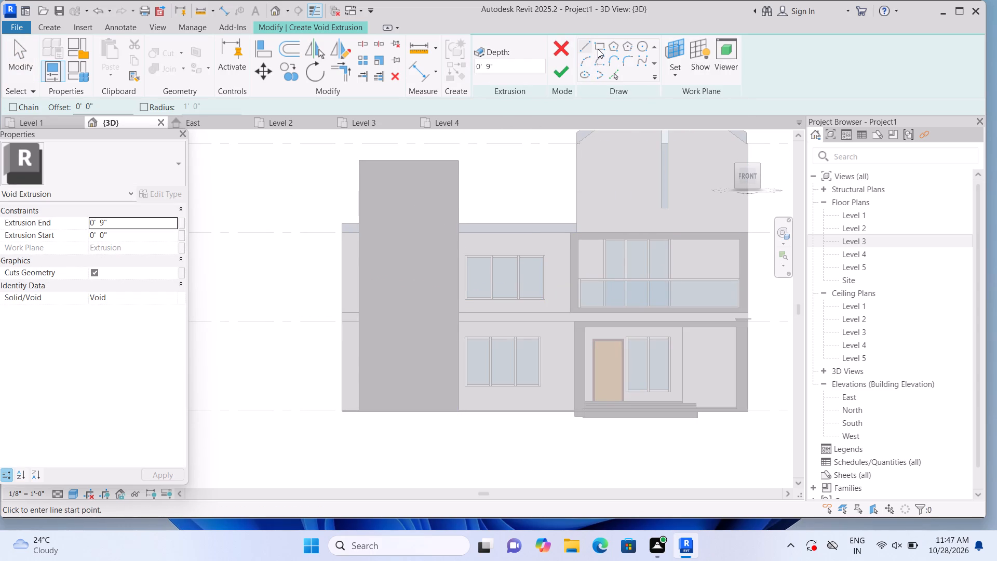
Sketch a rectangle about 9' wide by 26' 6" high inside the facade panel's front face, using a 2" offset.
click(598, 49)
click(112, 97)
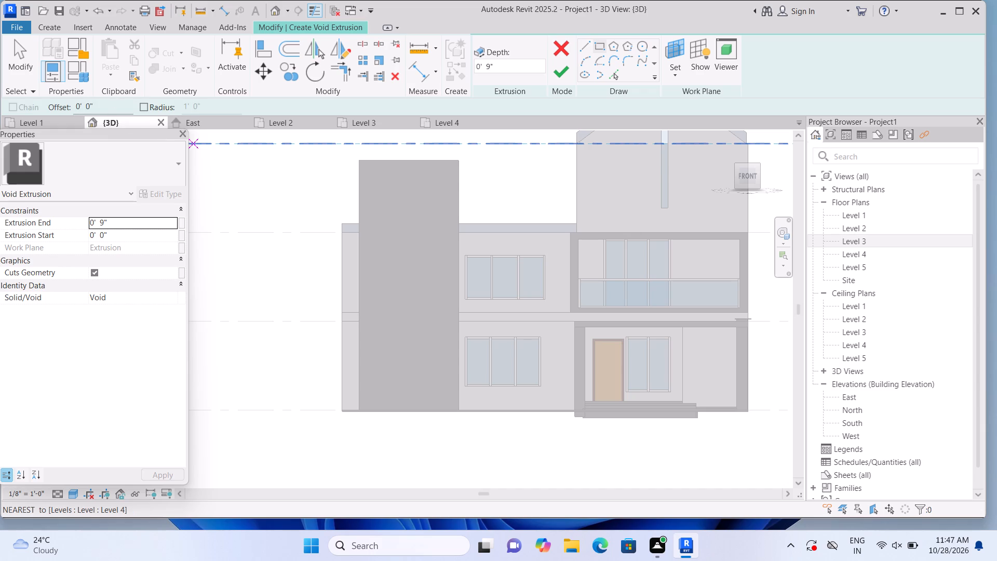
click(111, 105)
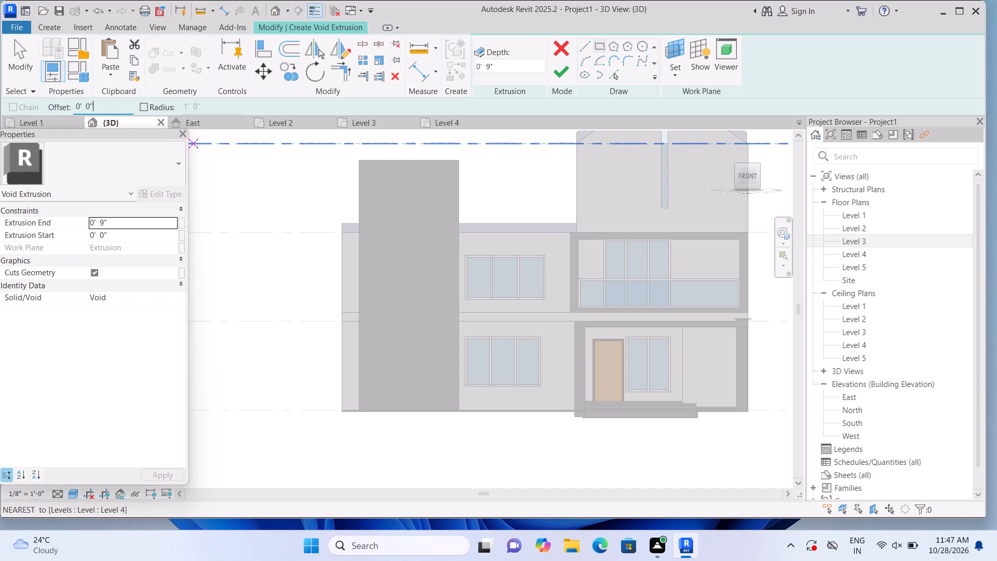
key(BackSpace)
key(BackSpace)
key(BackSpace)
key(BackSpace)
key(BackSpace)
key(BackSpace)
key(BackSpace)
key(BackSpace)
key(BackSpace)
text(2")
key(Return)
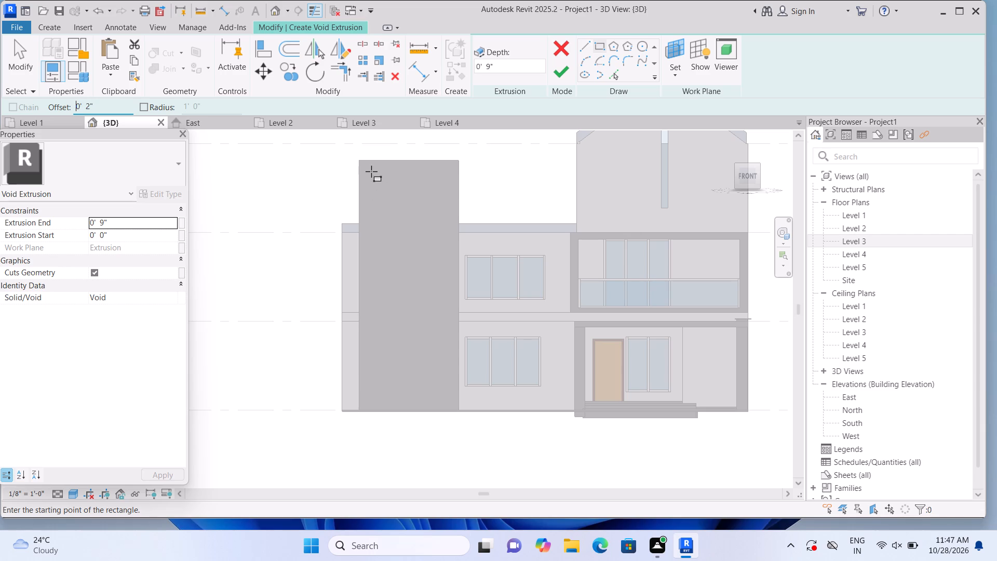
click(370, 171)
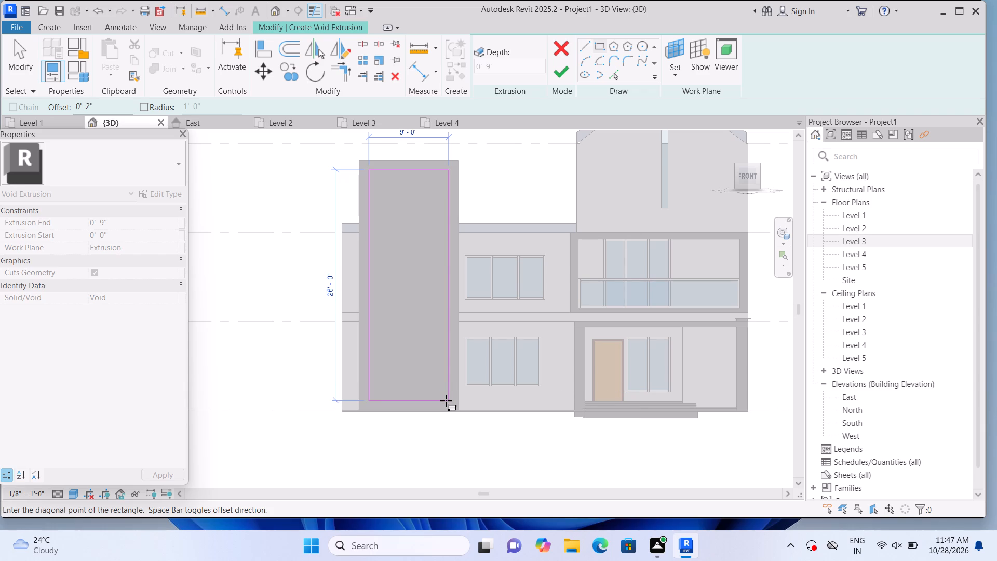
click(446, 402)
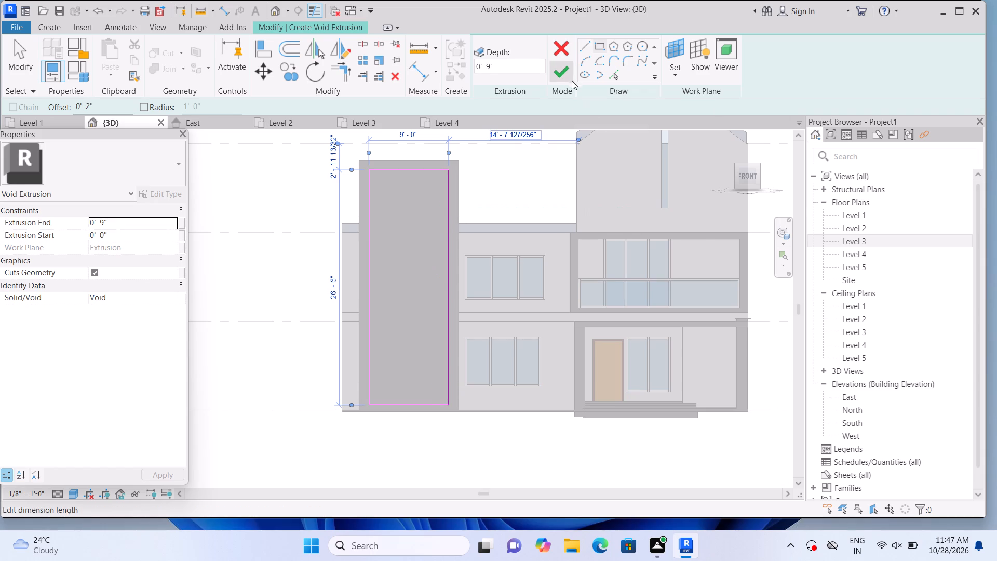
Set the void's extrusion end to 1' 9" and finish the void extrusion in the facade panel.
click(156, 222)
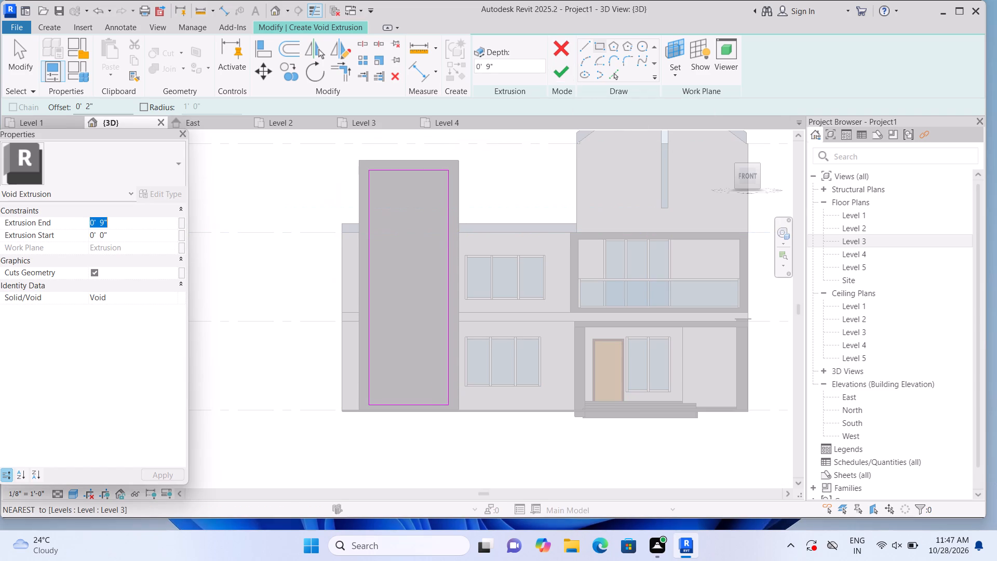
key(BackSpace)
text(1')
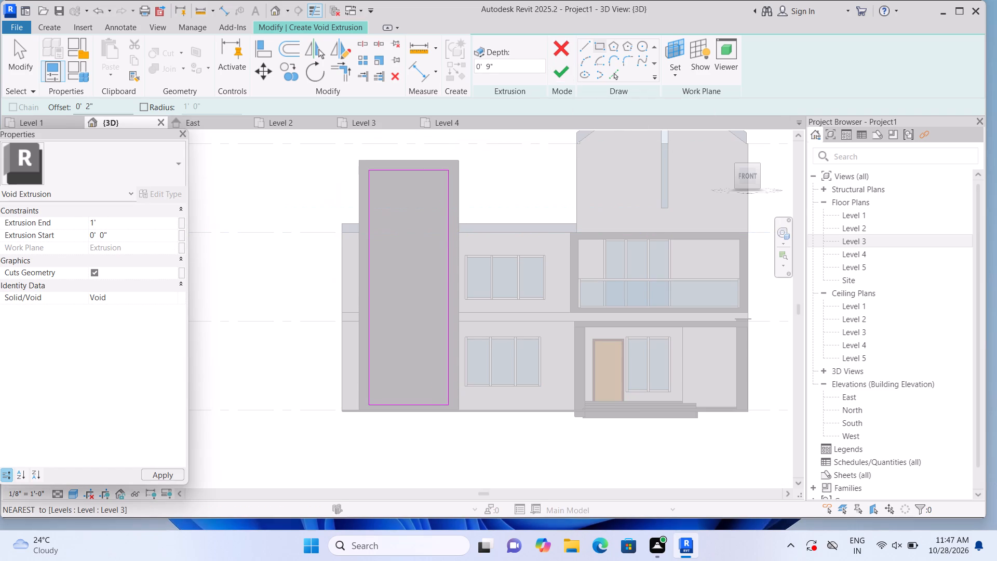
key(9)
key(shift+quotedbl)
key(Return)
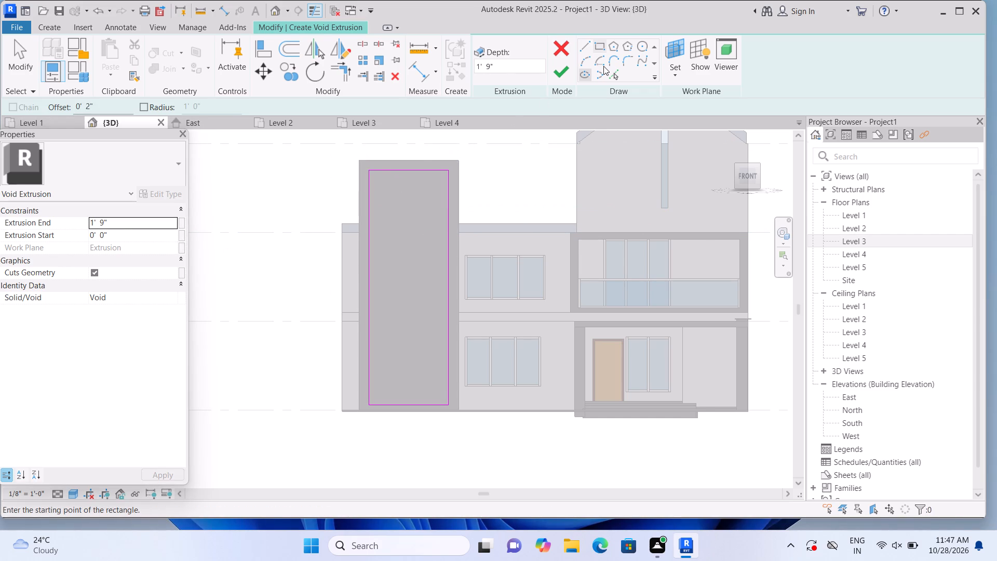
click(559, 75)
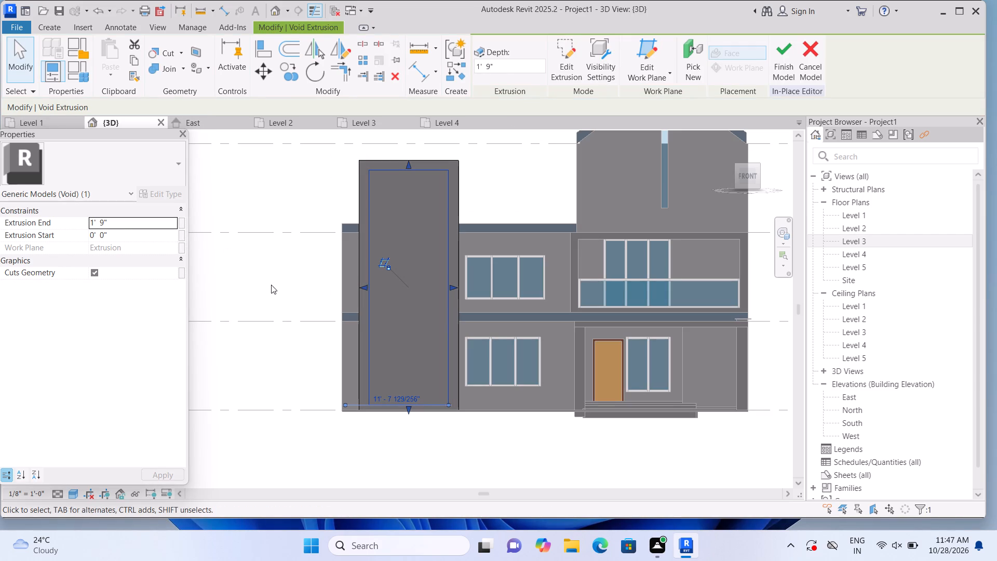
click(283, 284)
Examine the recessed facade panel and the house front in 3D from several angles.
scroll(282, 284, down, 1)
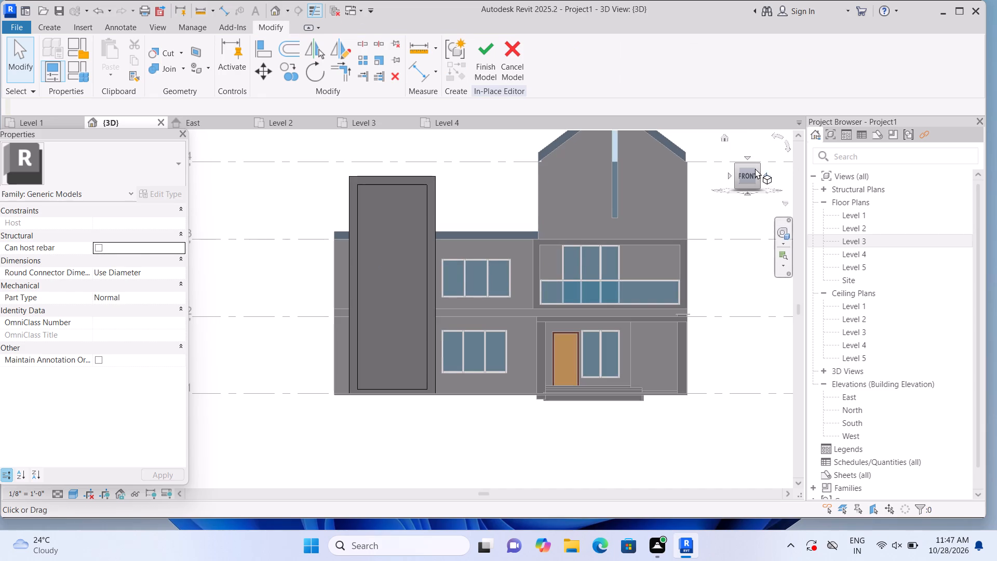
click(723, 136)
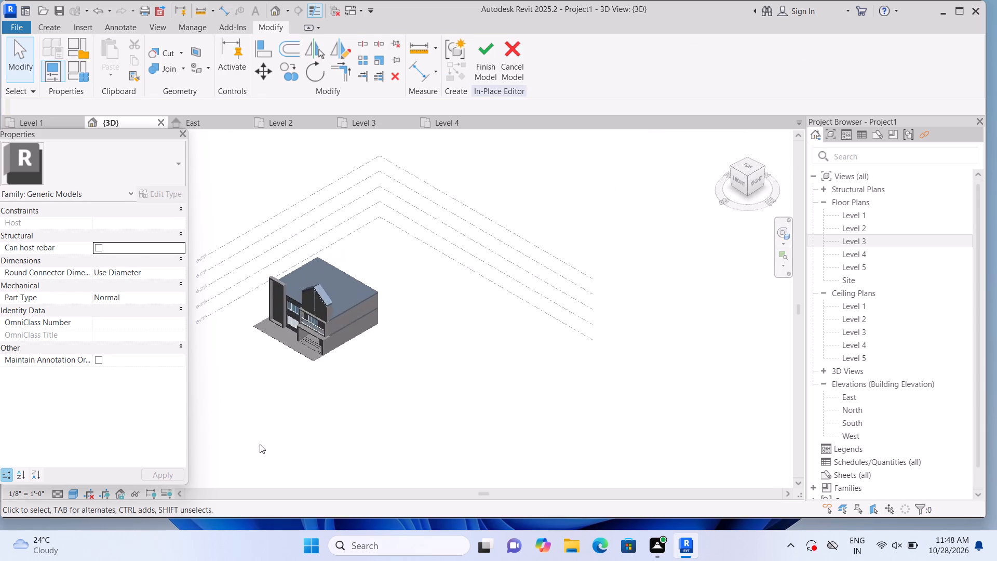
scroll(245, 412, up, 5)
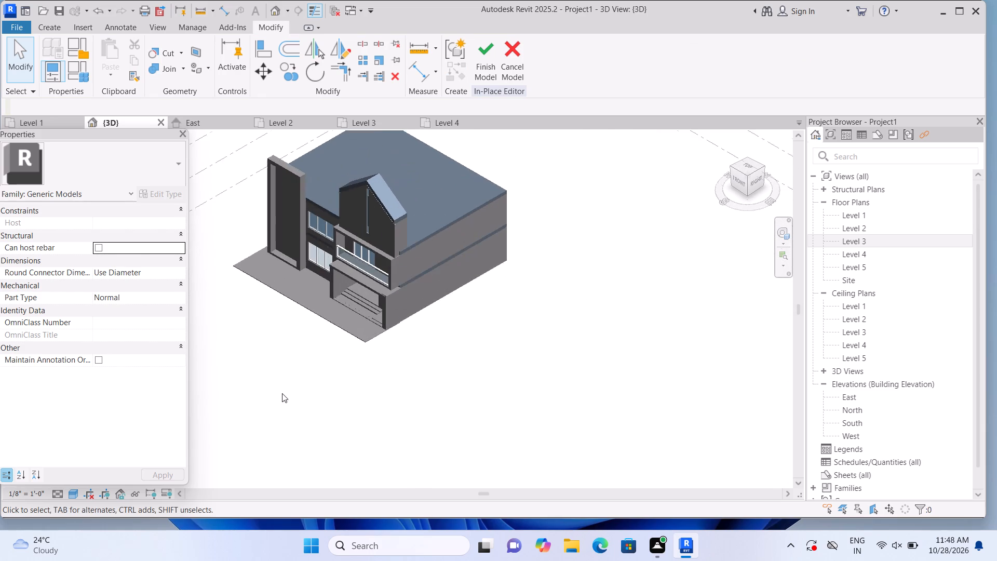
middle_drag(294, 401, 328, 440)
middle_drag(349, 453, 367, 465)
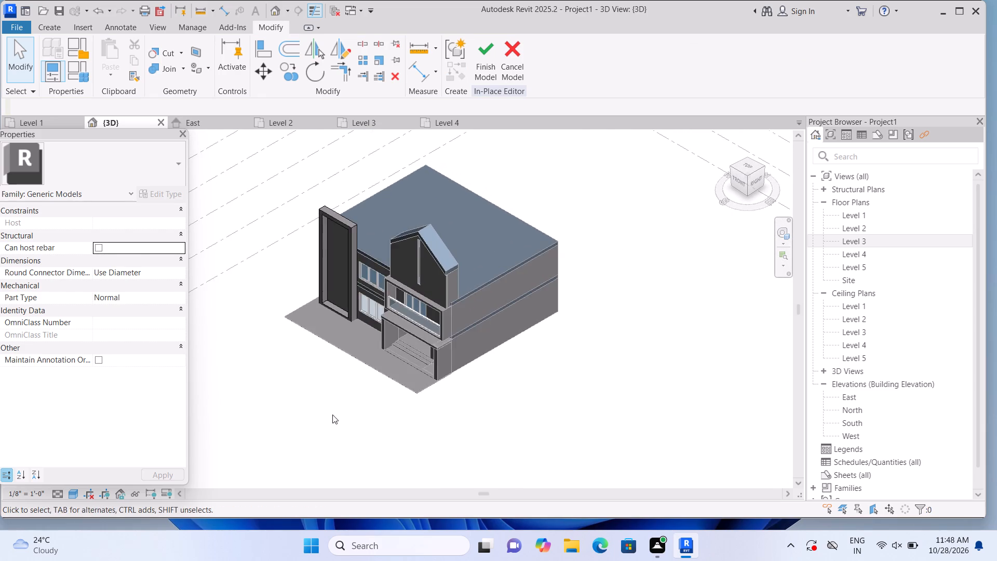
scroll(331, 415, up, 1)
middle_drag(333, 418, 344, 434)
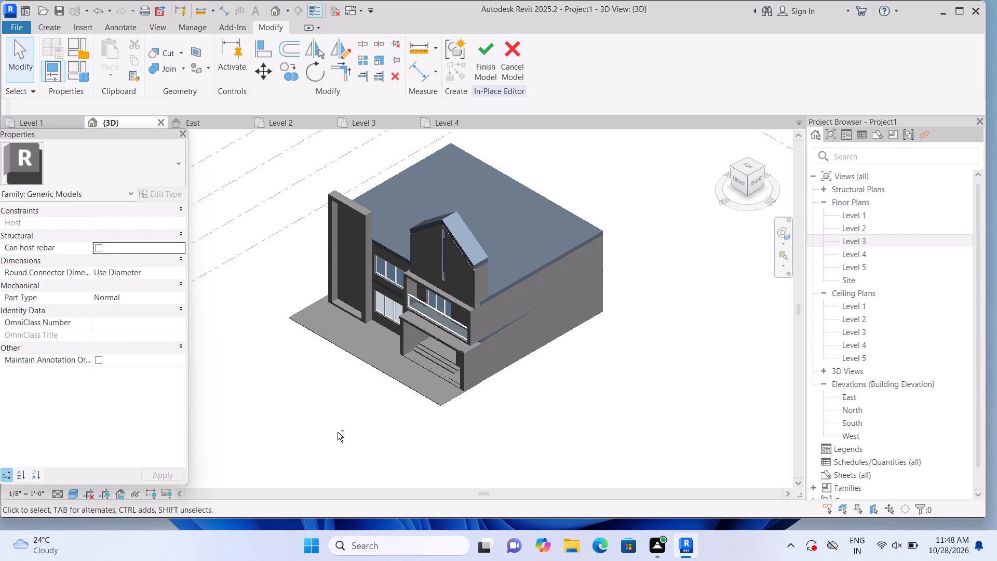
shift+middle_drag(272, 417, 349, 459)
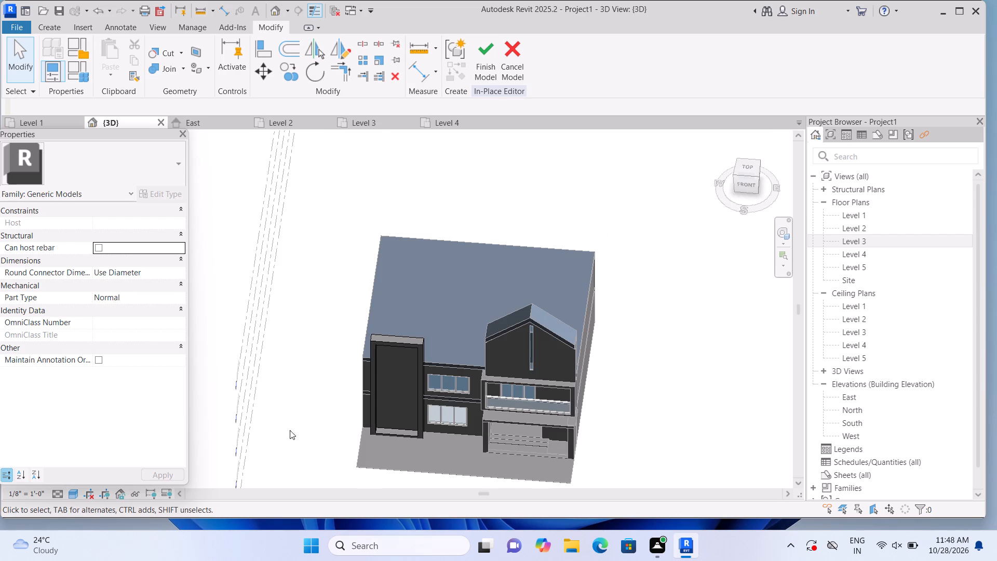
shift+middle_drag(302, 443, 251, 383)
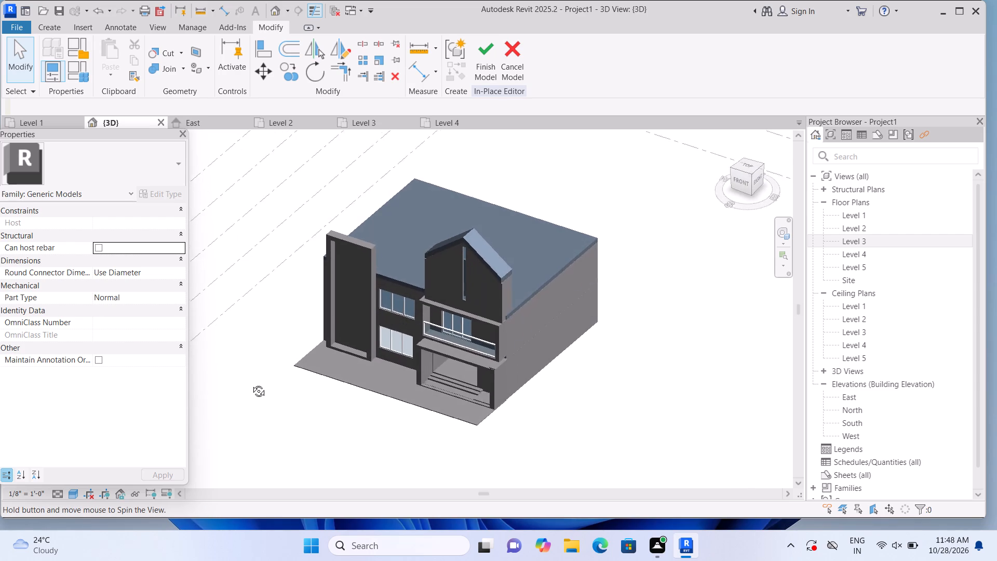
shift+middle_drag(251, 383, 249, 379)
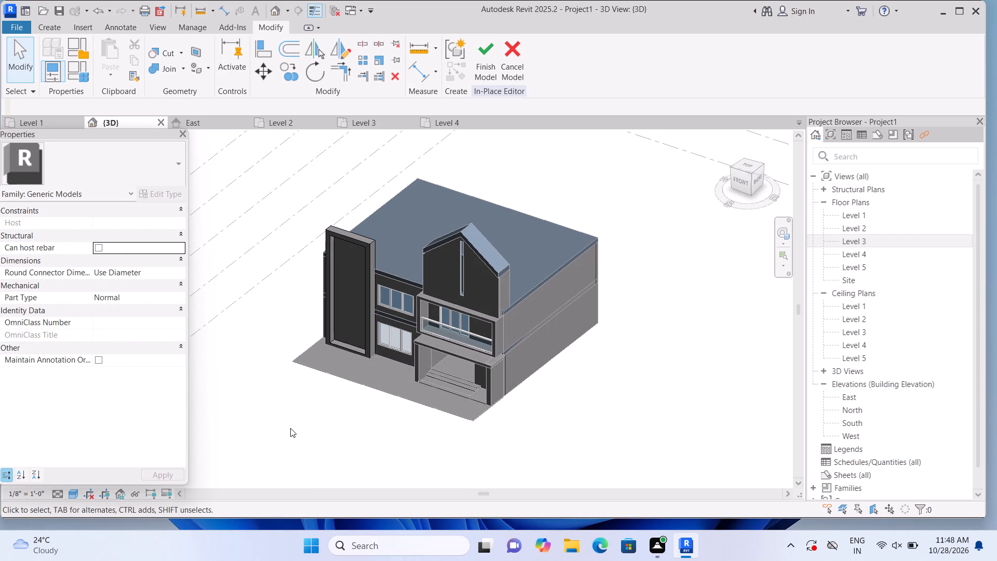
scroll(290, 428, up, 2)
middle_drag(300, 434, 330, 478)
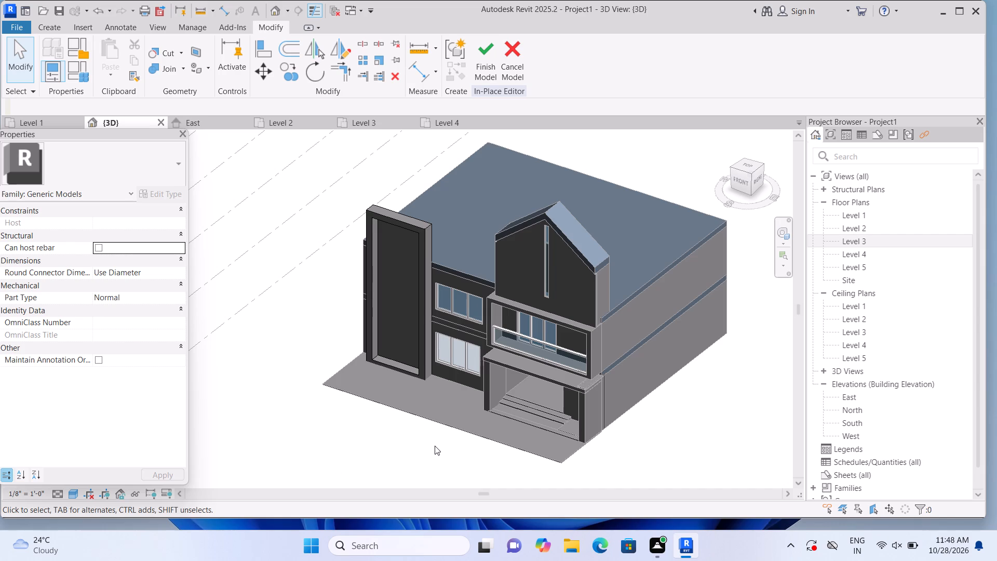
From the front view, start a solid extrusion, pick the Generic - 12" flat roof as its work plane, and begin a rectangular profile.
click(739, 182)
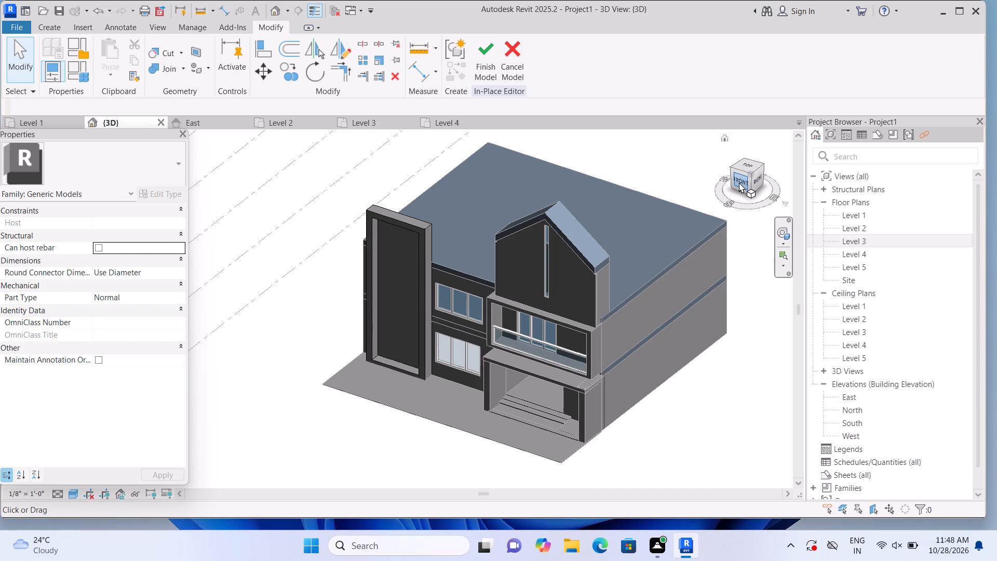
scroll(294, 306, up, 5)
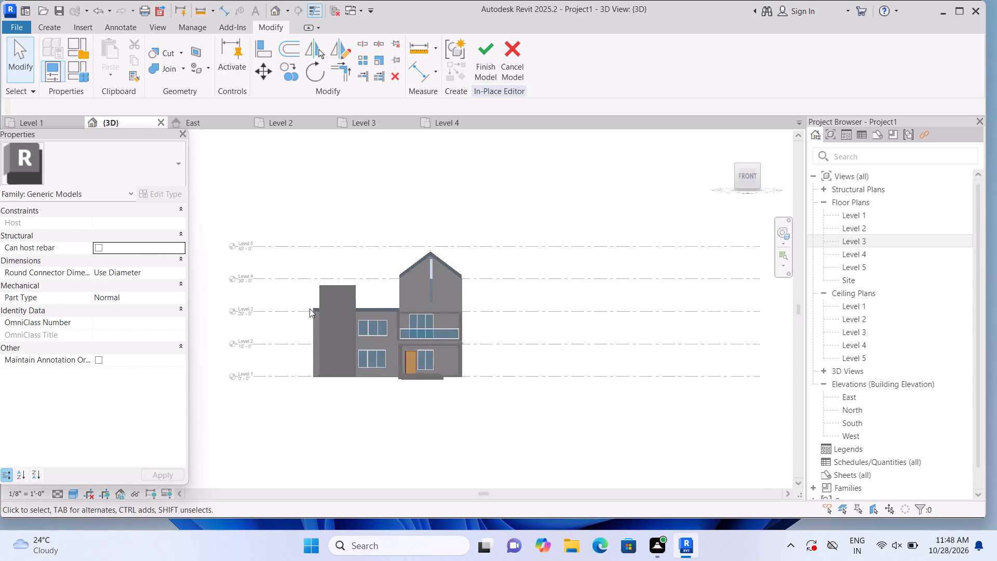
scroll(309, 309, up, 6)
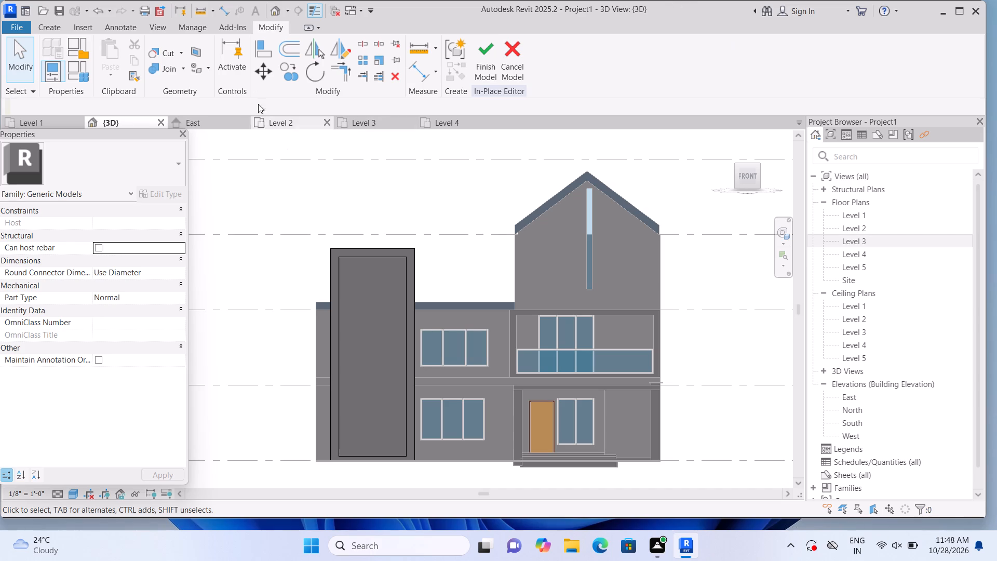
click(48, 24)
click(111, 80)
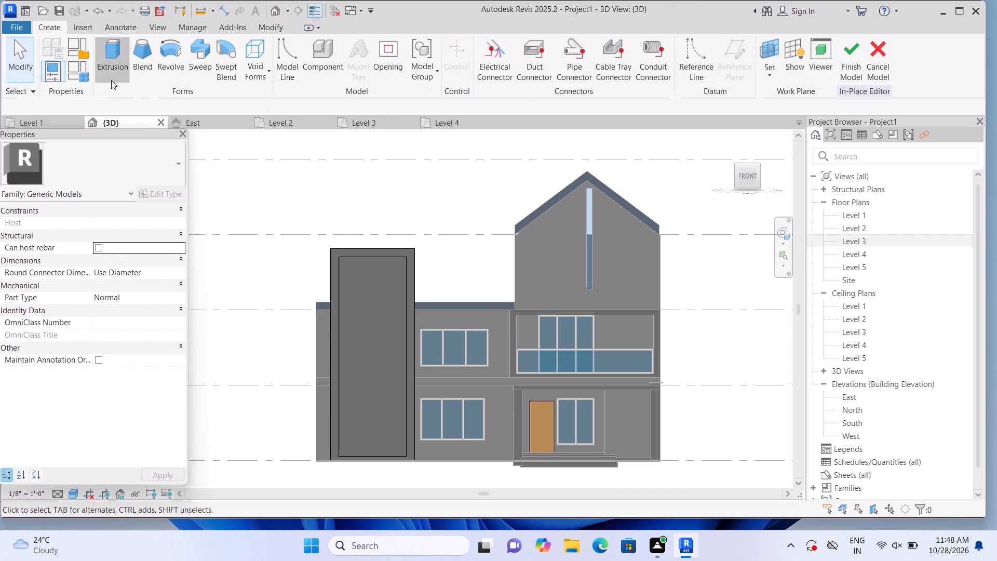
click(675, 76)
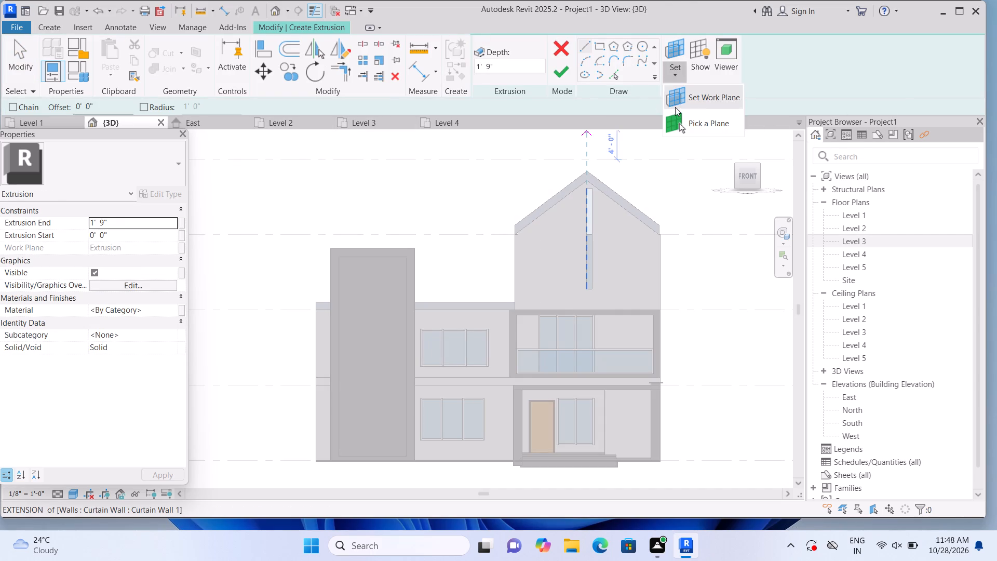
click(675, 123)
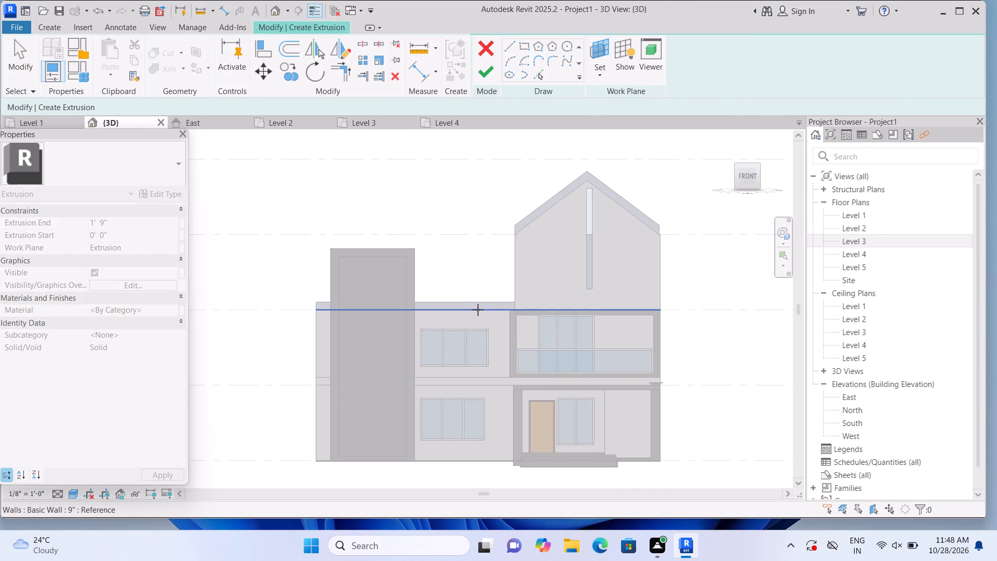
click(478, 315)
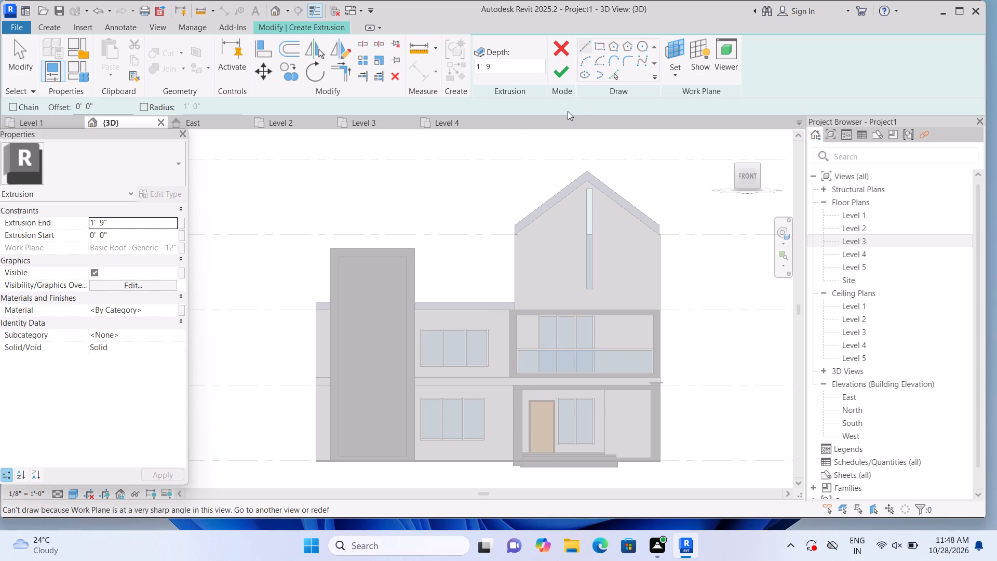
click(601, 48)
middle_drag(461, 373, 478, 286)
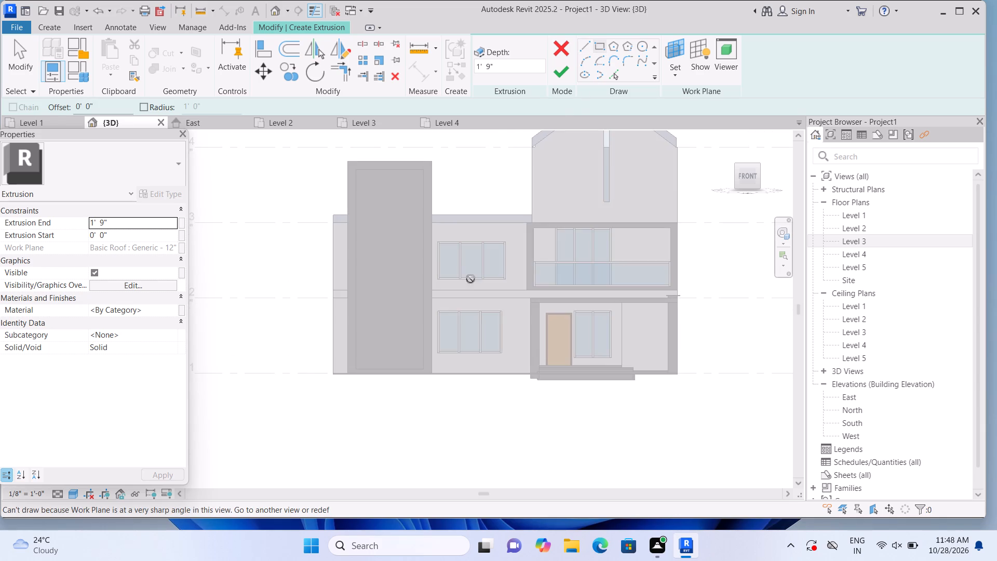
scroll(444, 240, up, 2)
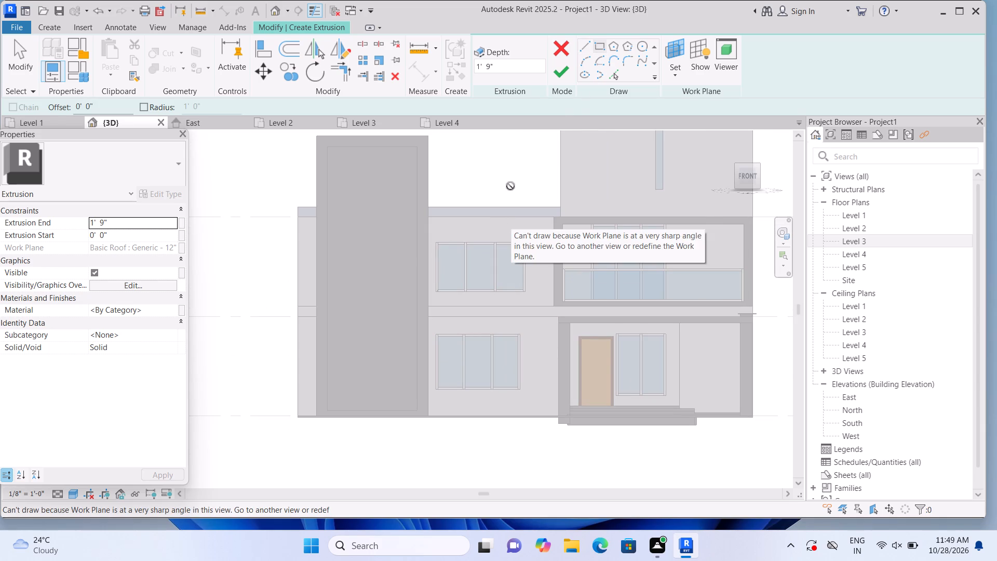
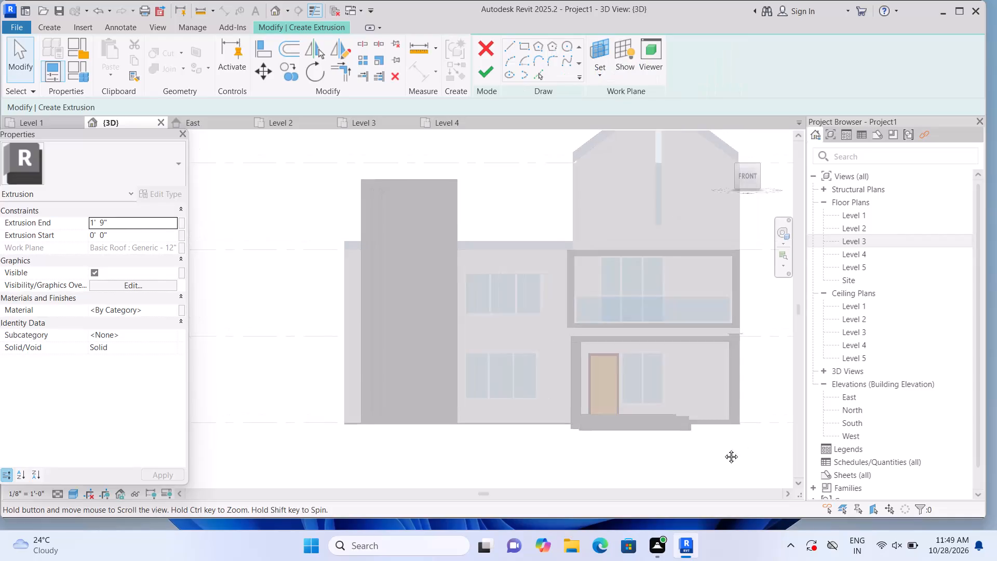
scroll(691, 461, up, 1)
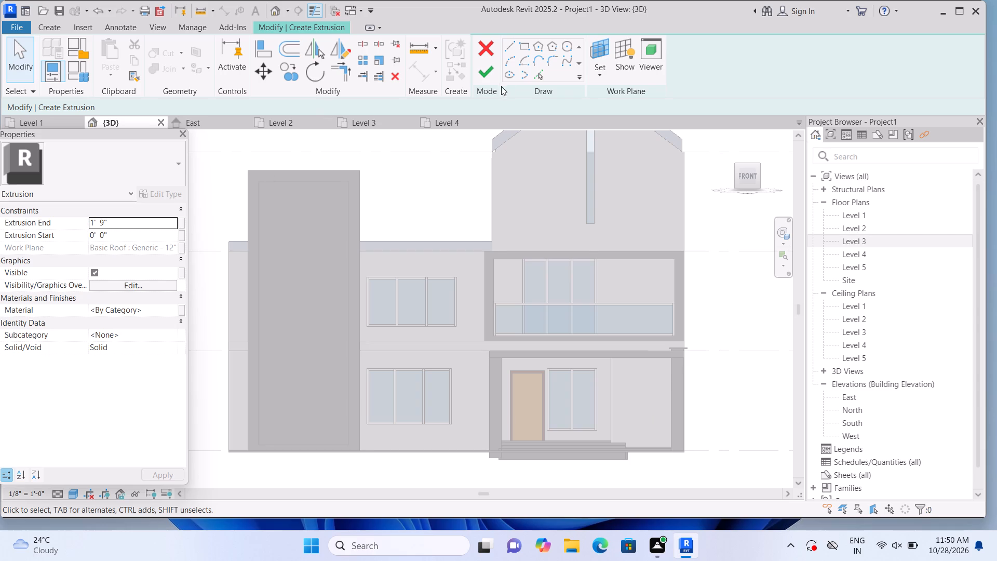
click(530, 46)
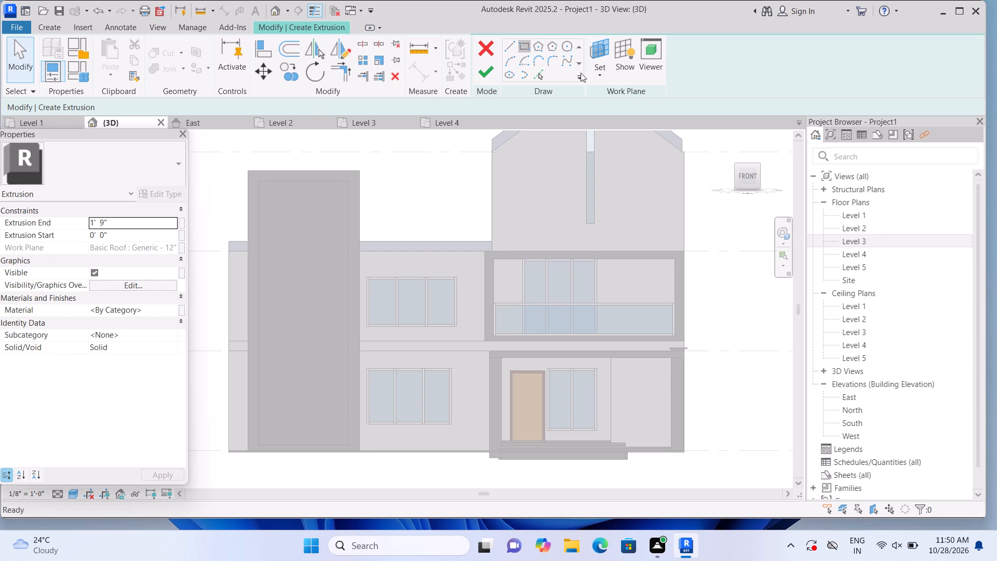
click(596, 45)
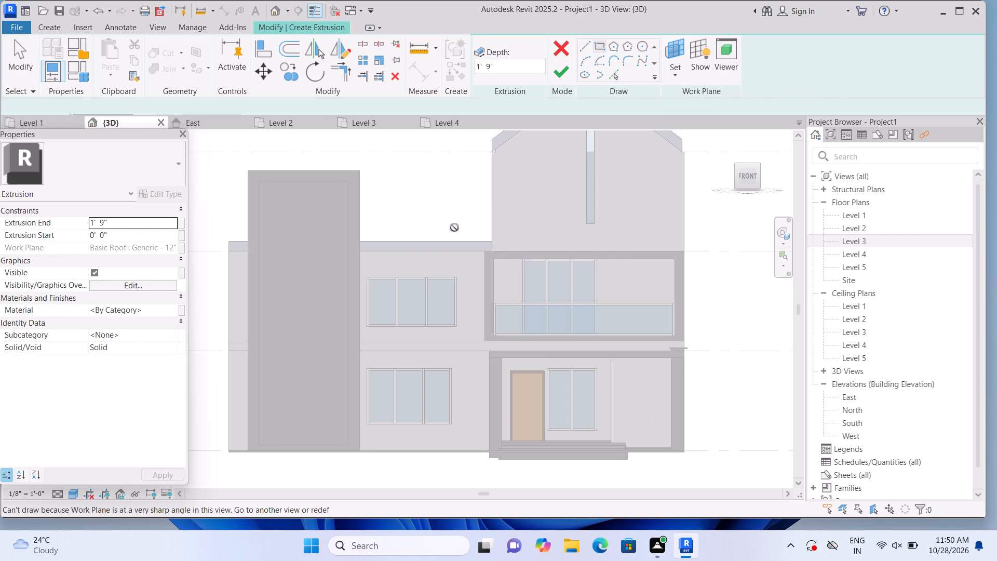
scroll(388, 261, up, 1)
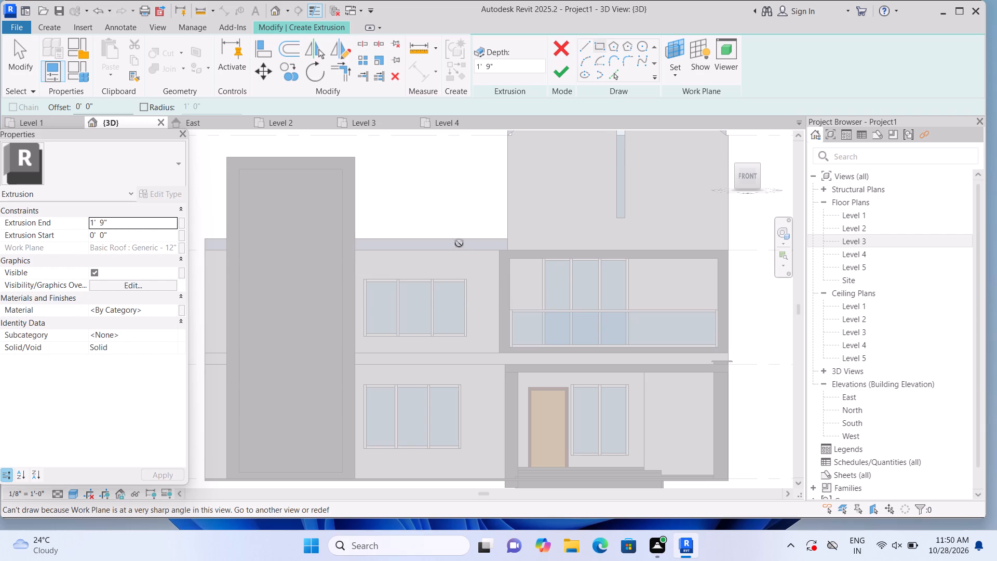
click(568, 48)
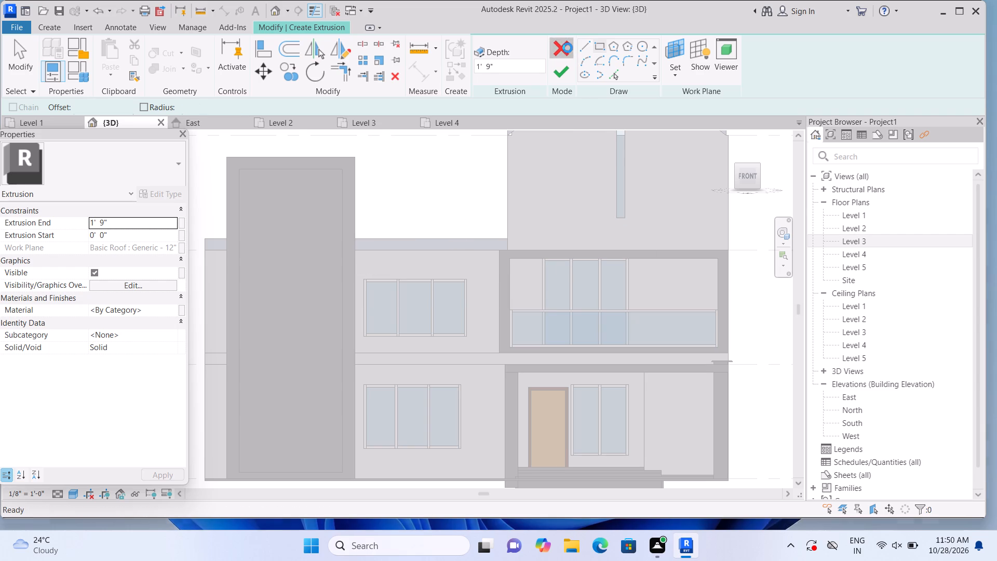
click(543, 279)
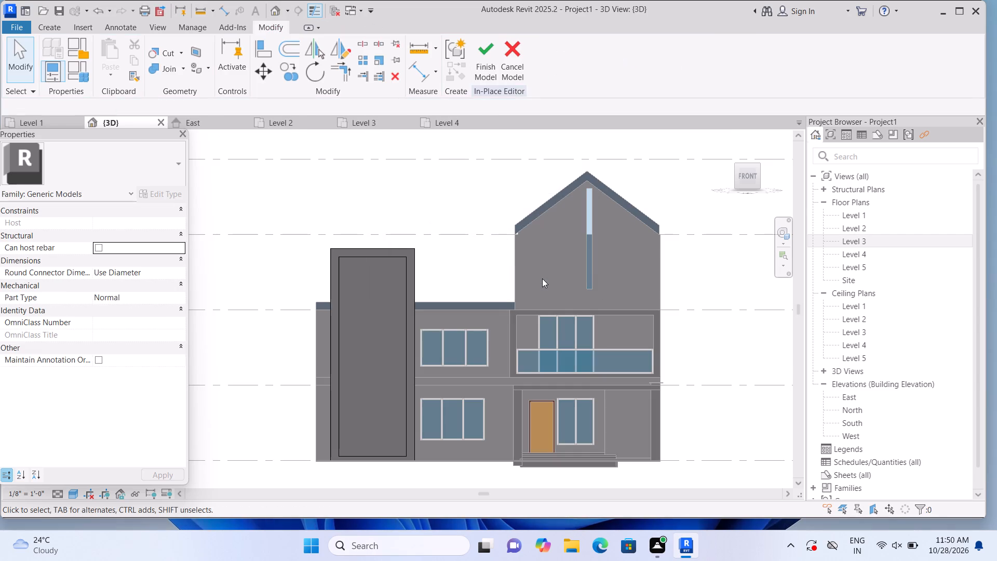
Extrude a 10' by 6" horizontal rectangle from the 9" front wall, just above the ground-floor window beside the tall facade panel.
middle_drag(435, 183, 429, 140)
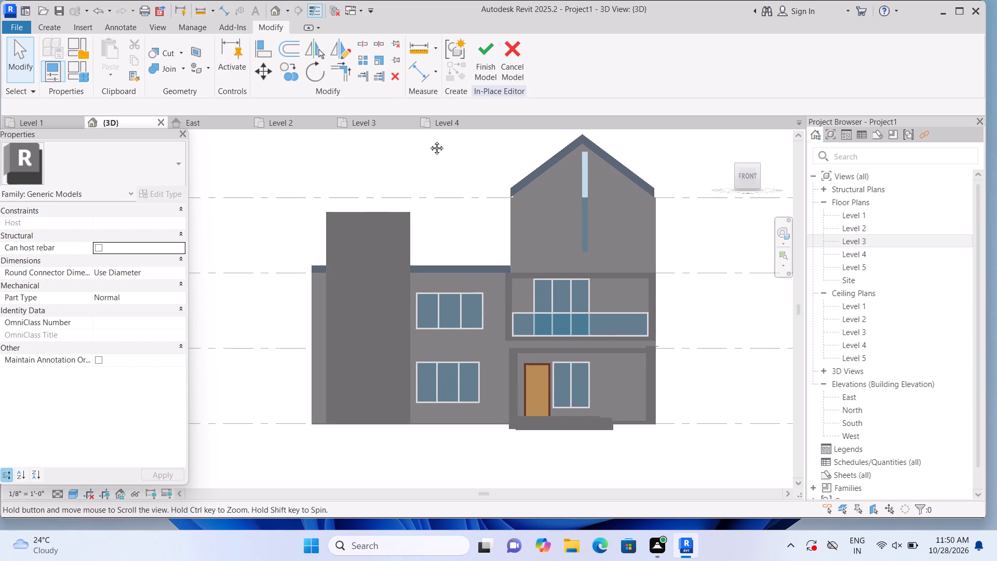
middle_drag(429, 140, 431, 129)
click(56, 26)
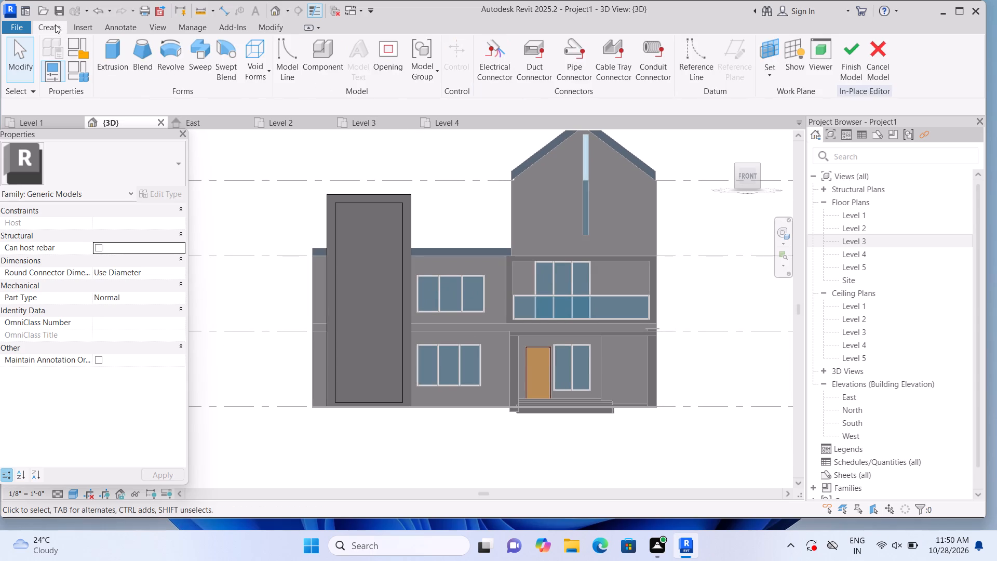
click(124, 69)
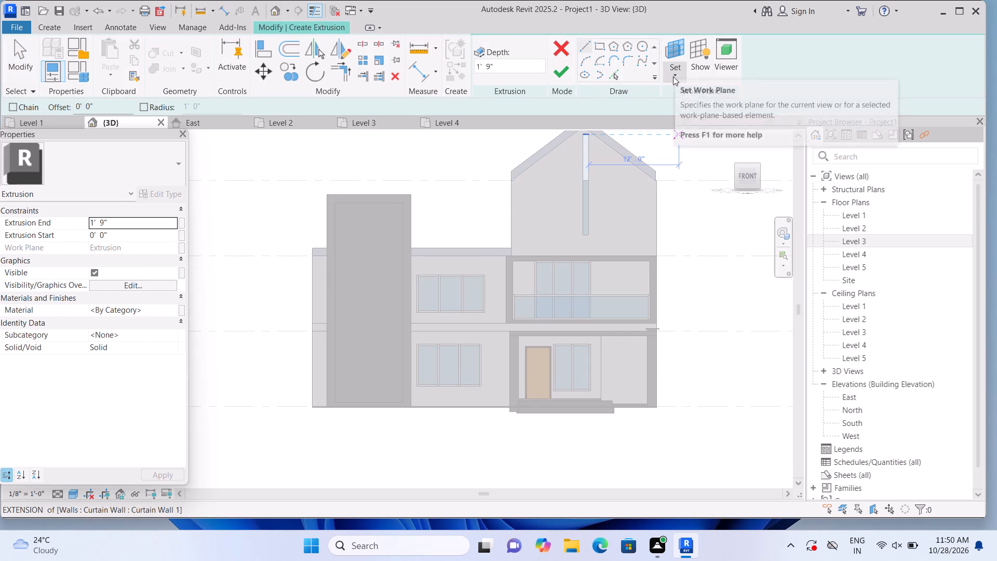
click(673, 76)
click(683, 123)
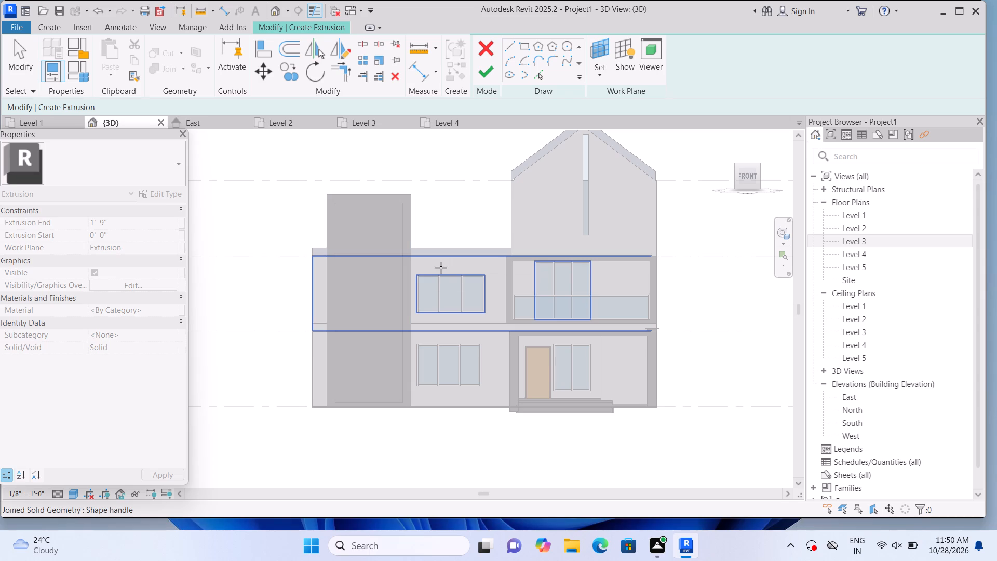
click(441, 268)
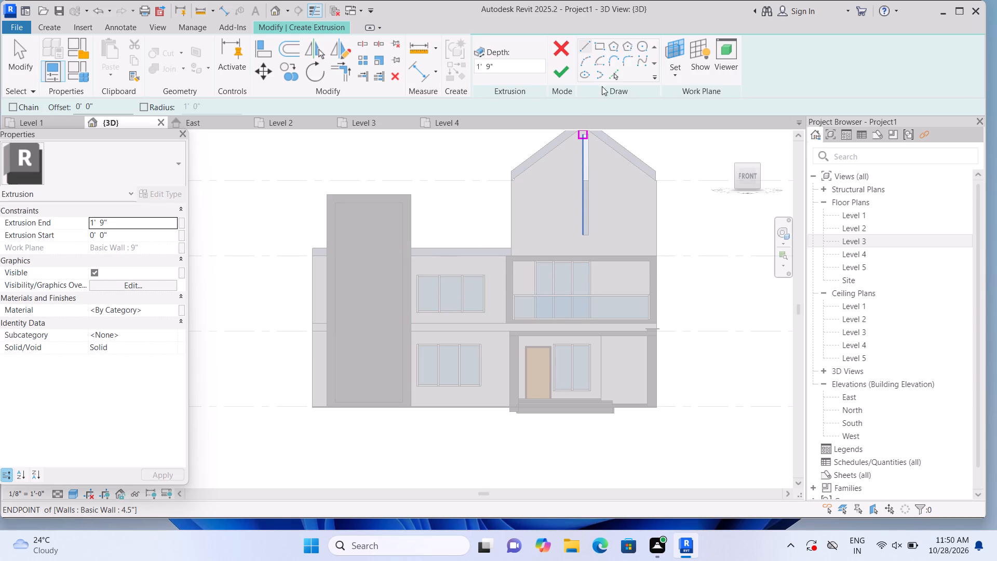
click(602, 46)
scroll(458, 345, up, 3)
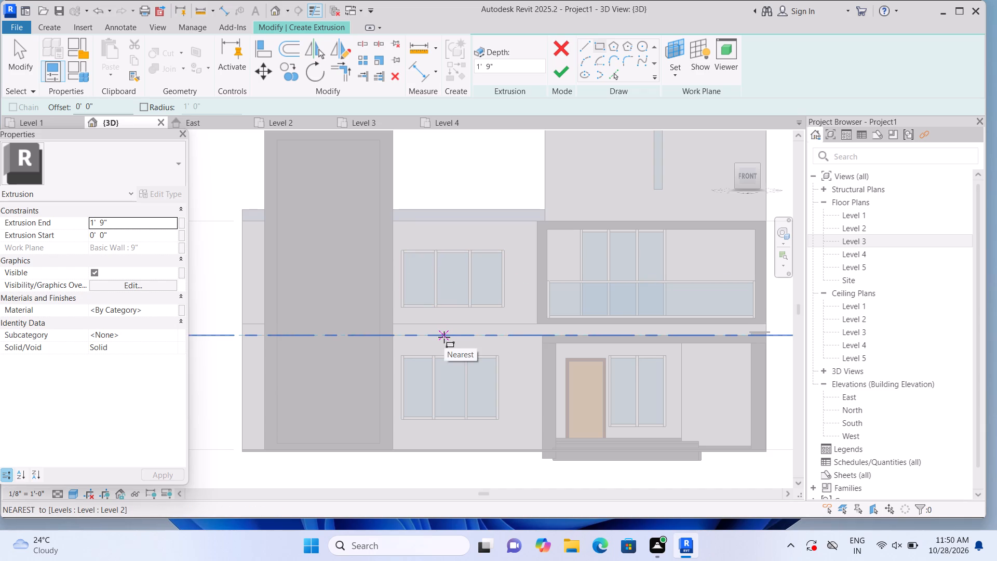
scroll(416, 352, up, 2)
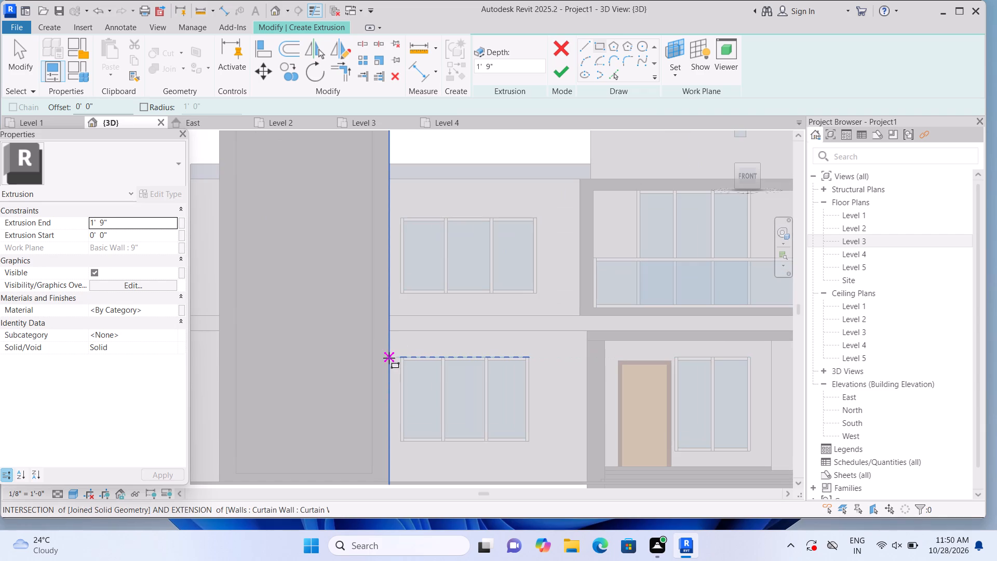
click(389, 358)
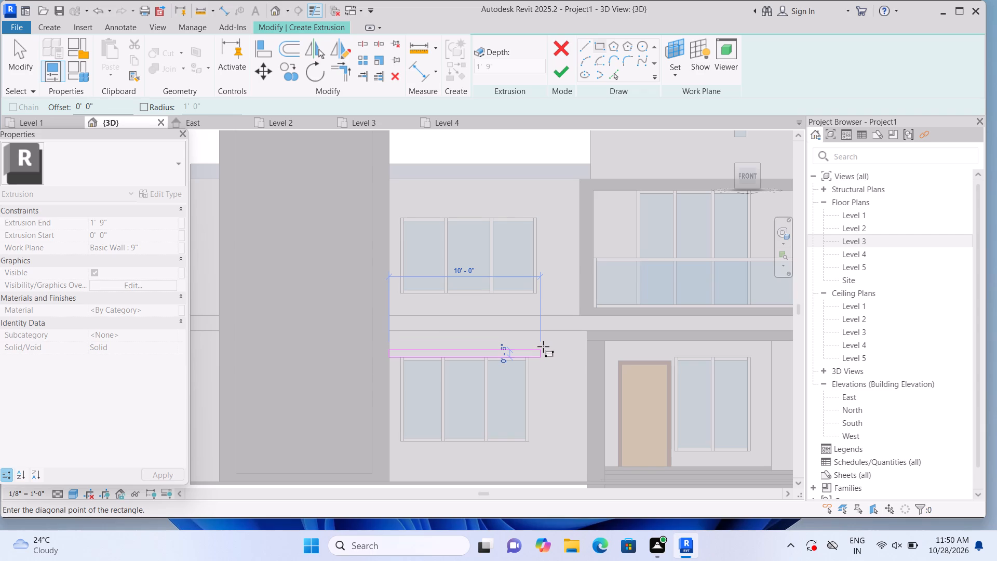
click(543, 346)
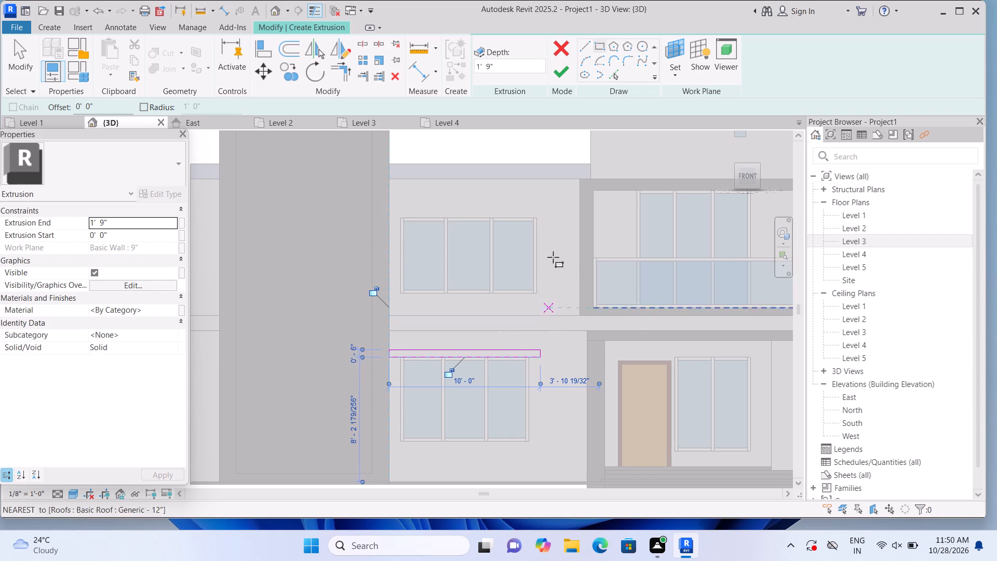
click(562, 74)
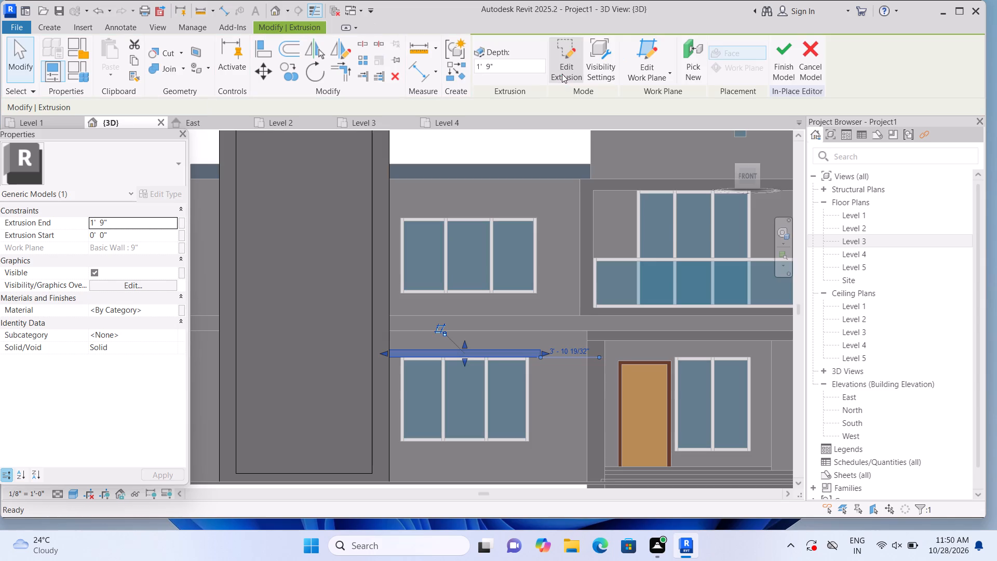
click(154, 226)
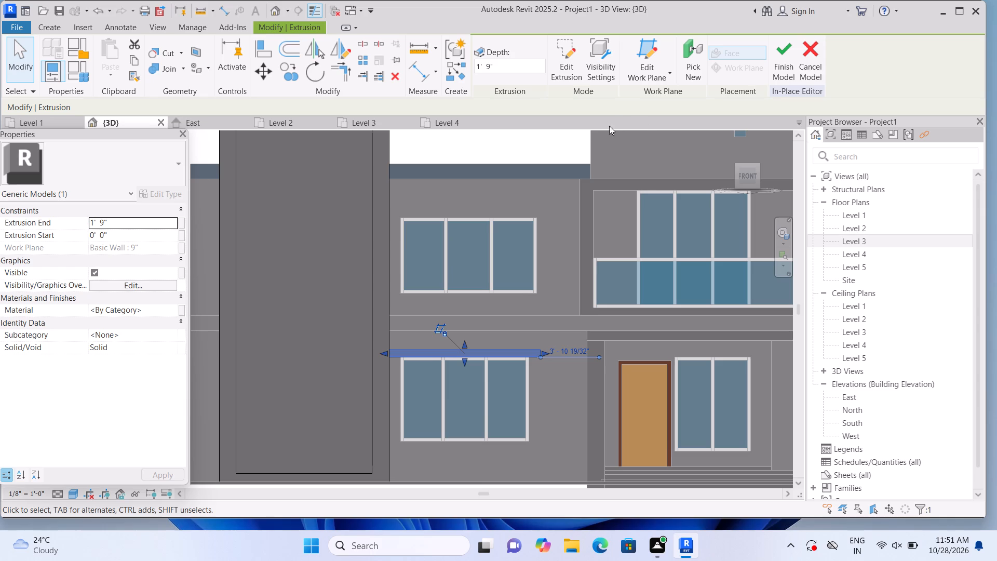
click(551, 147)
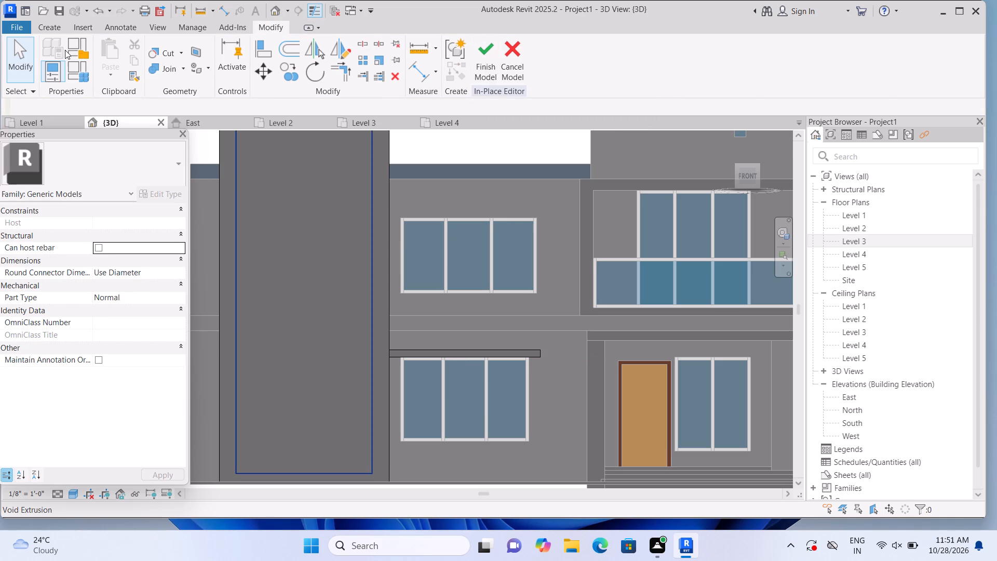
Extrude a narrow vertical rectangle about 11' 3" high from the 9" front wall, beside the upper window and down to the horizontal strip.
click(53, 32)
click(104, 63)
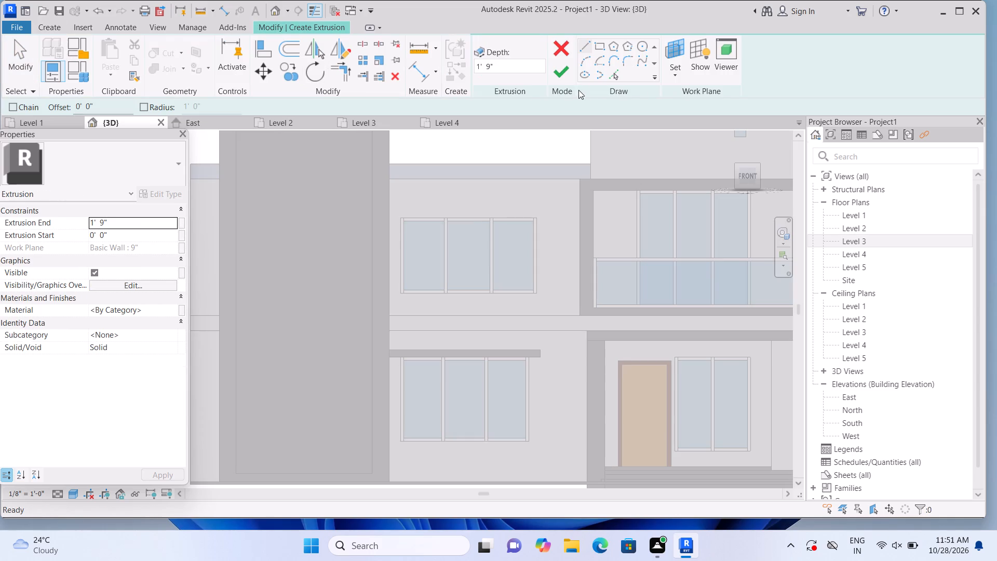
click(677, 74)
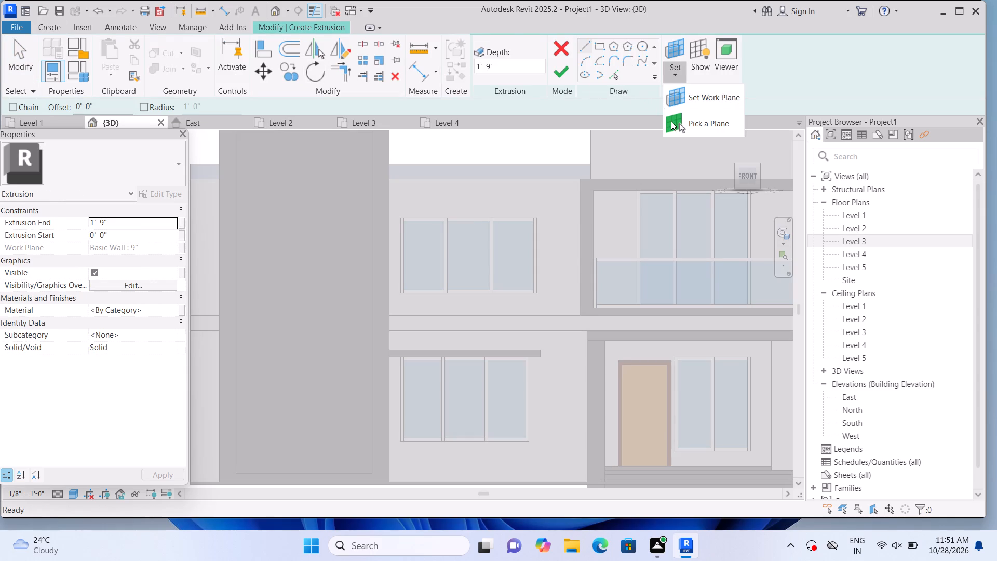
click(671, 121)
click(549, 265)
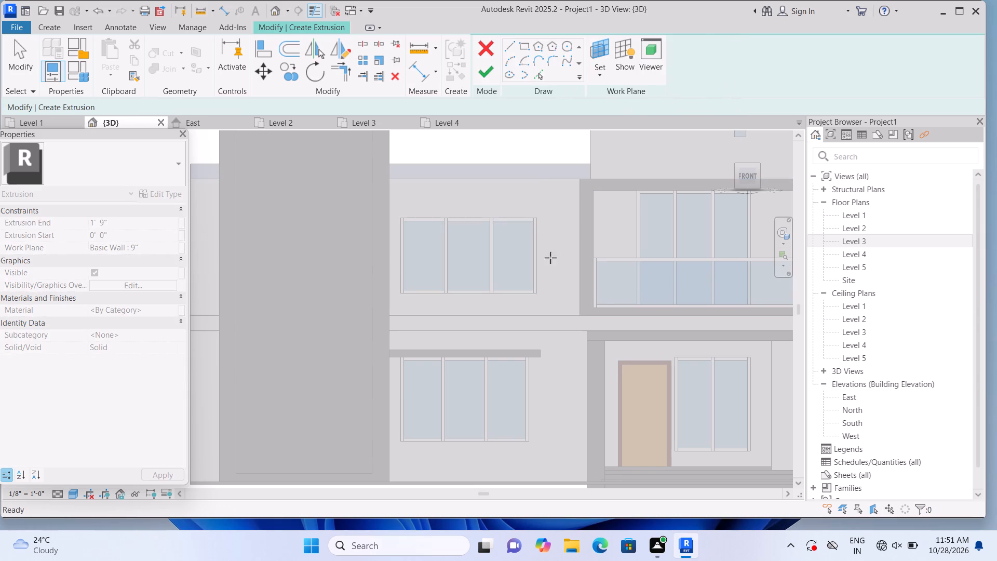
click(603, 48)
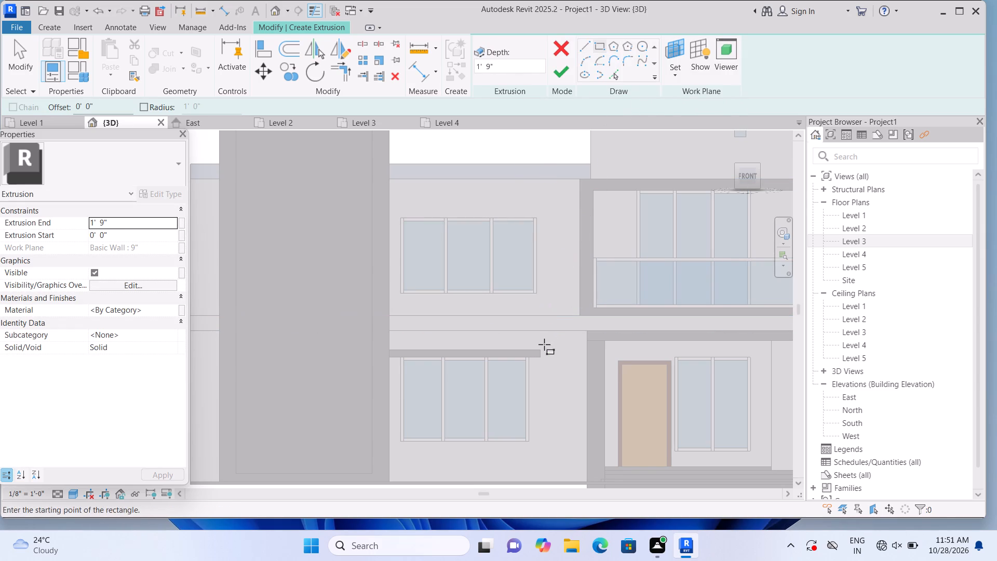
click(536, 182)
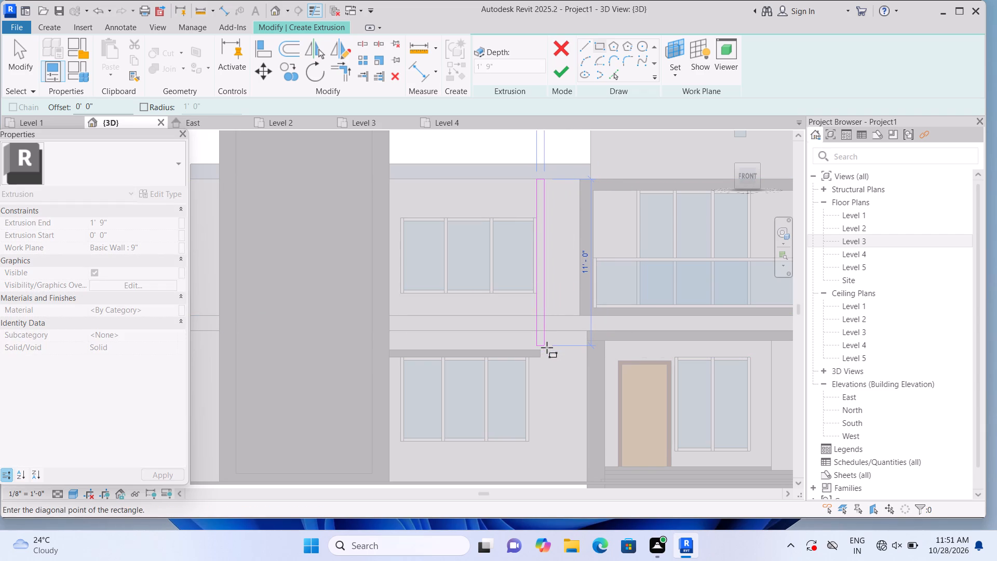
scroll(547, 348, up, 5)
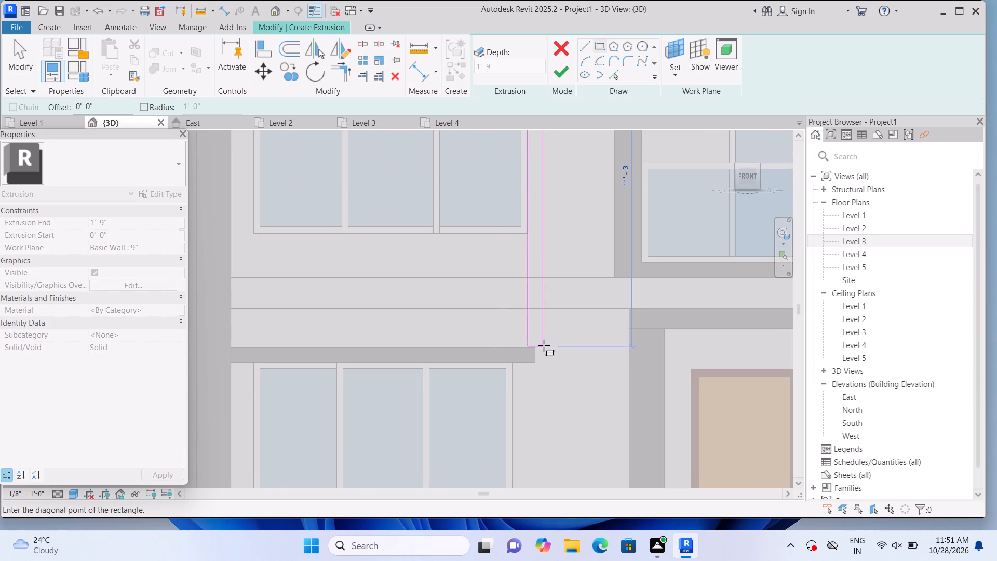
click(544, 345)
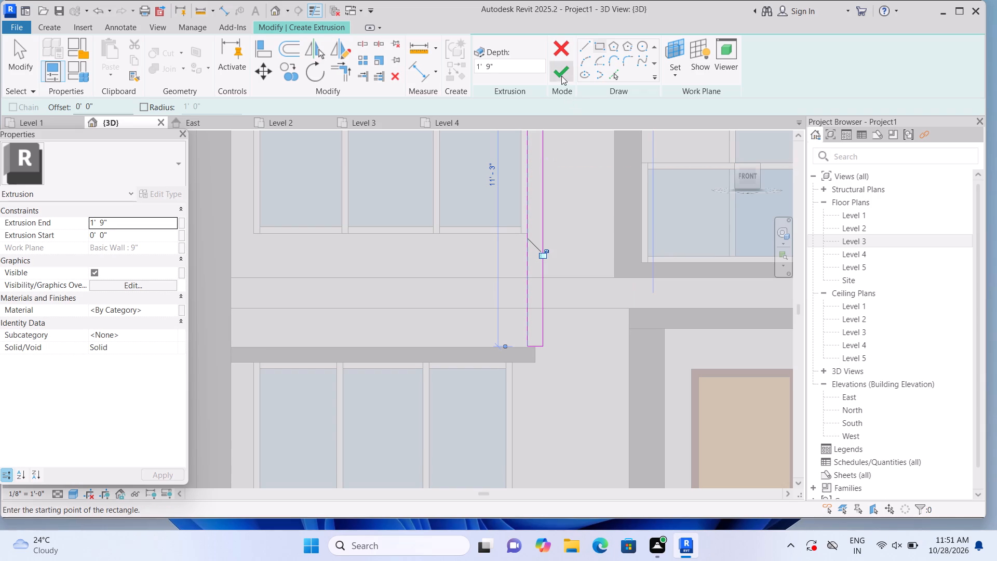
click(561, 76)
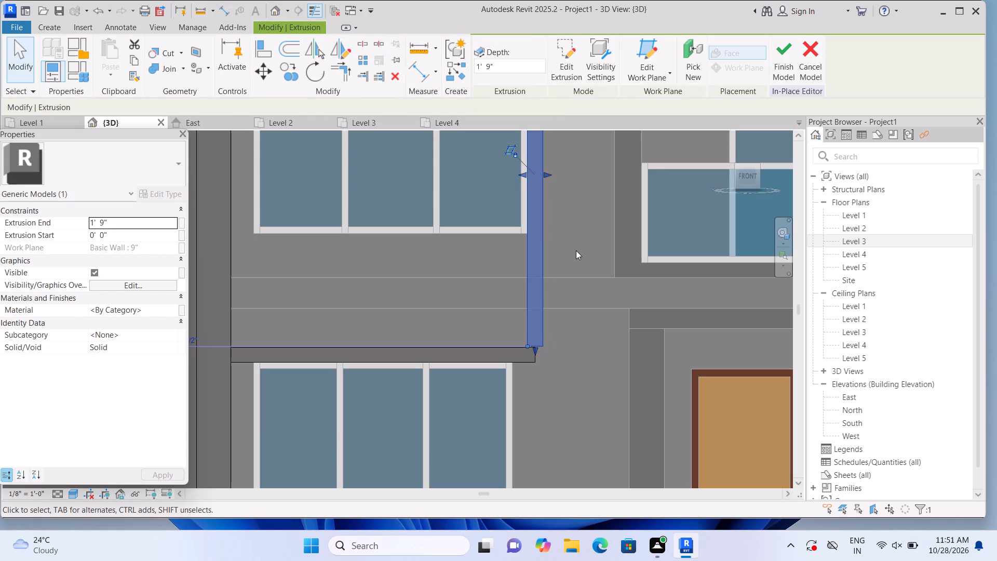
click(576, 250)
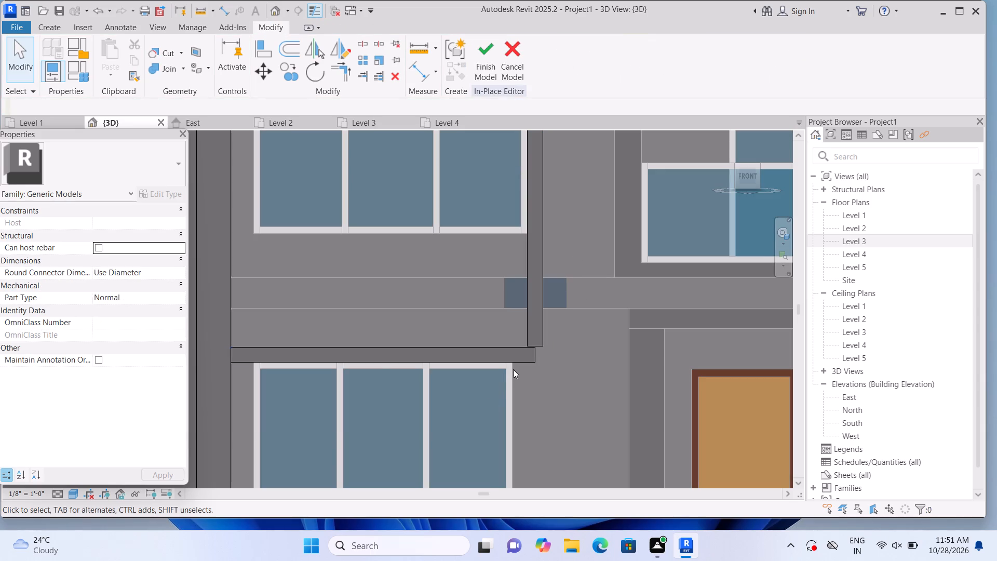
Stretch the horizontal strip's free end flush with the outer edge of the vertical strip.
click(517, 356)
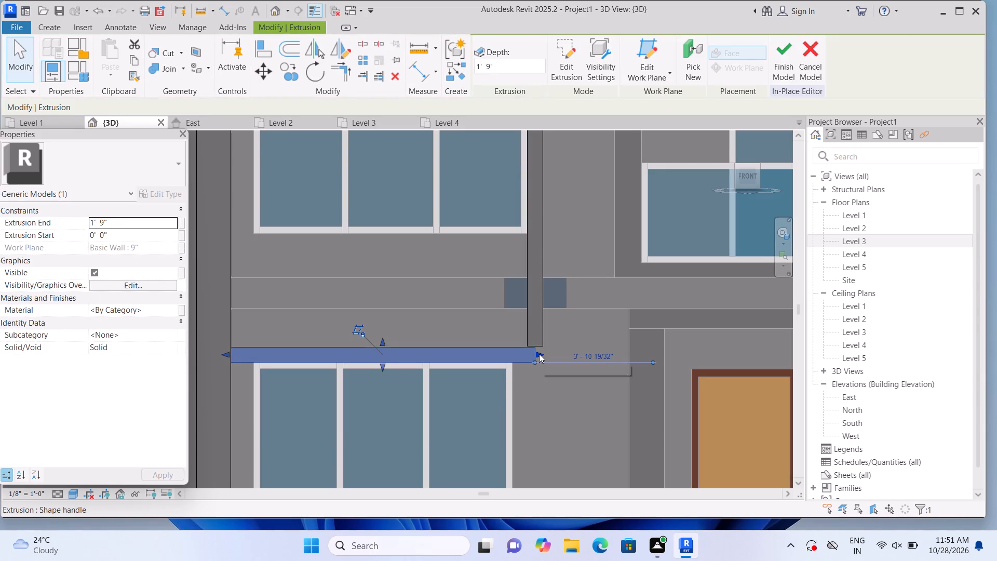
click(539, 354)
click(553, 342)
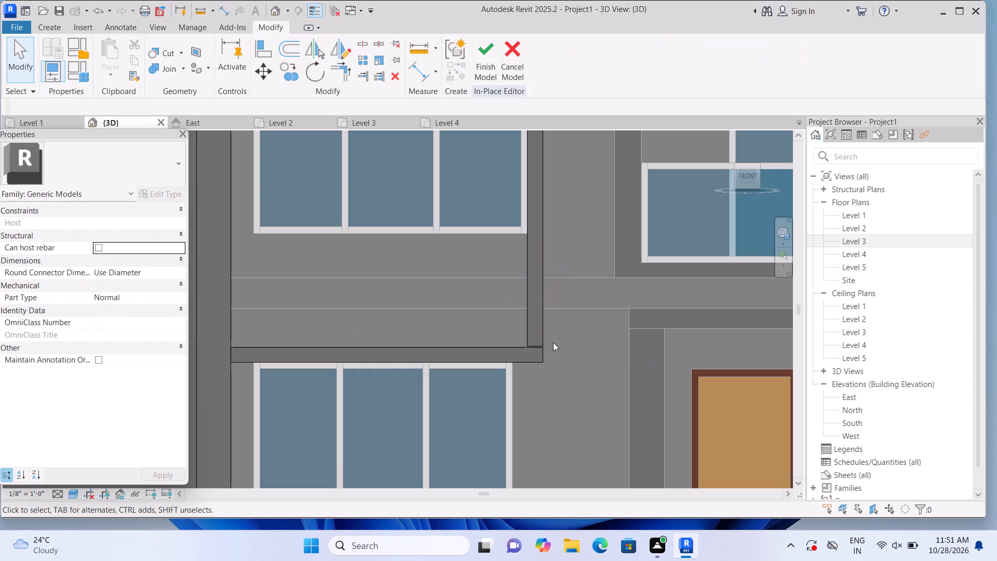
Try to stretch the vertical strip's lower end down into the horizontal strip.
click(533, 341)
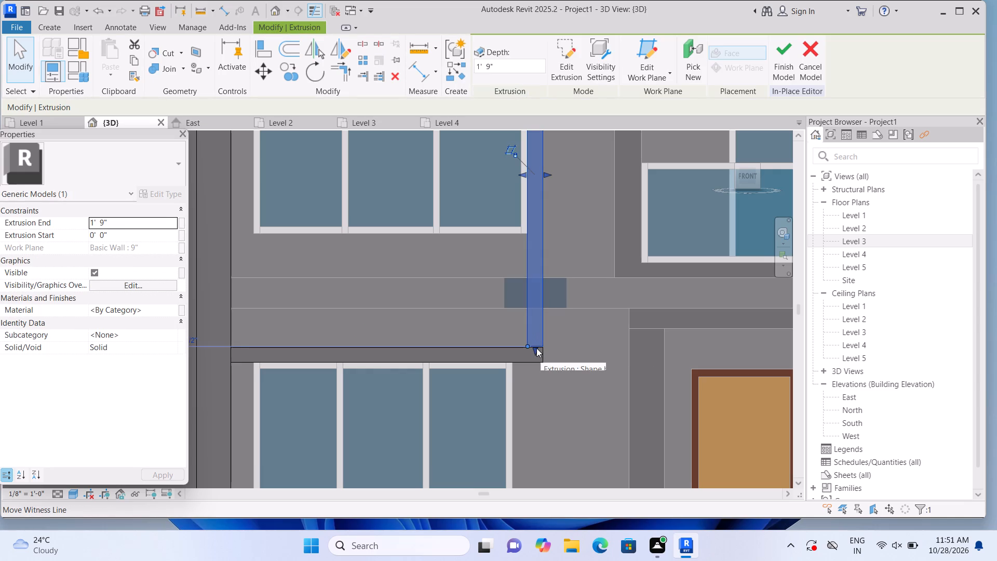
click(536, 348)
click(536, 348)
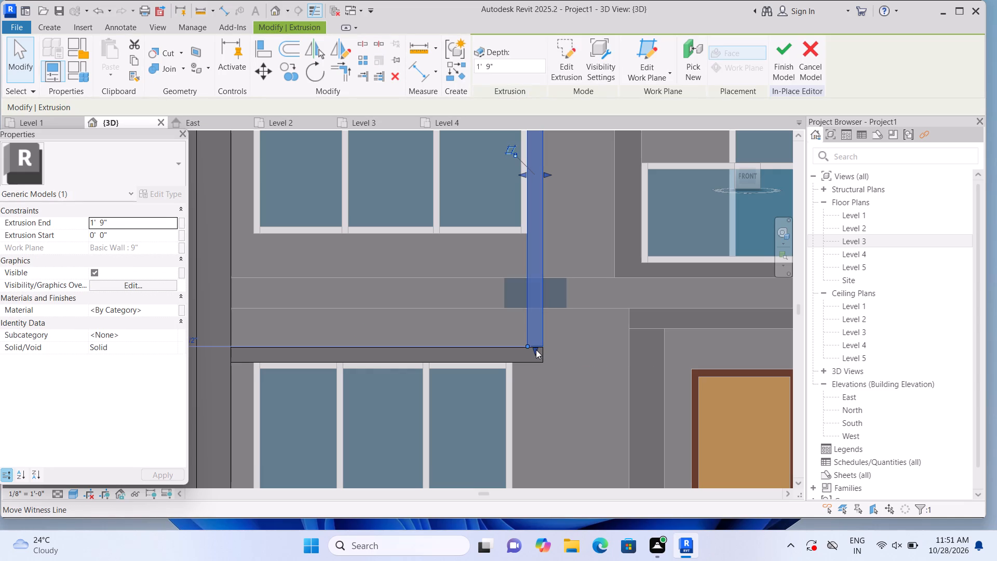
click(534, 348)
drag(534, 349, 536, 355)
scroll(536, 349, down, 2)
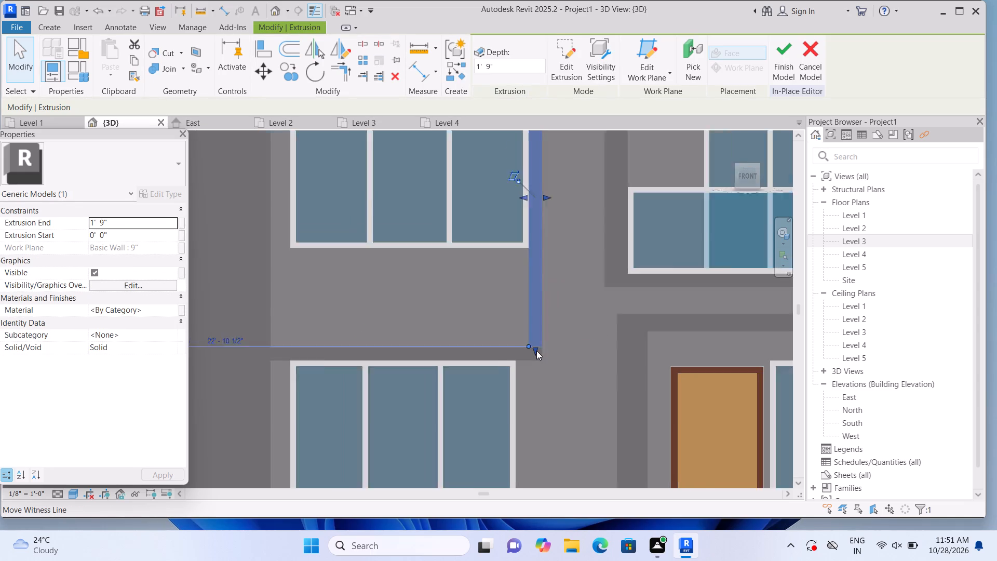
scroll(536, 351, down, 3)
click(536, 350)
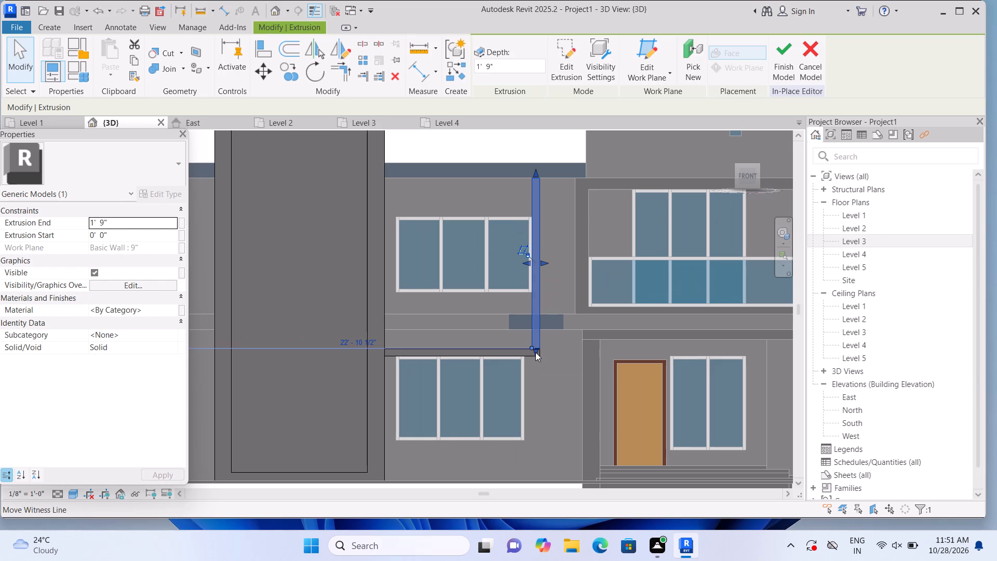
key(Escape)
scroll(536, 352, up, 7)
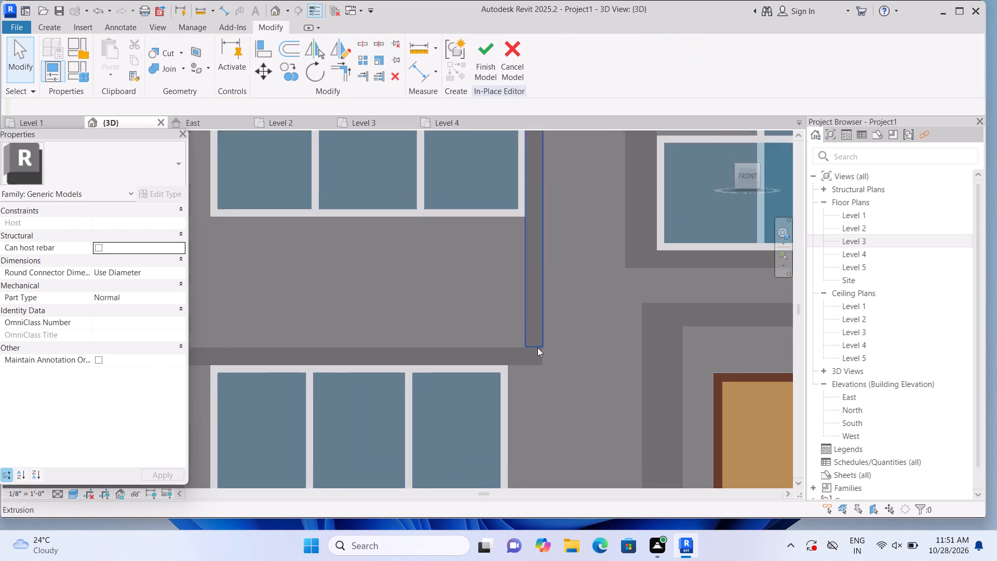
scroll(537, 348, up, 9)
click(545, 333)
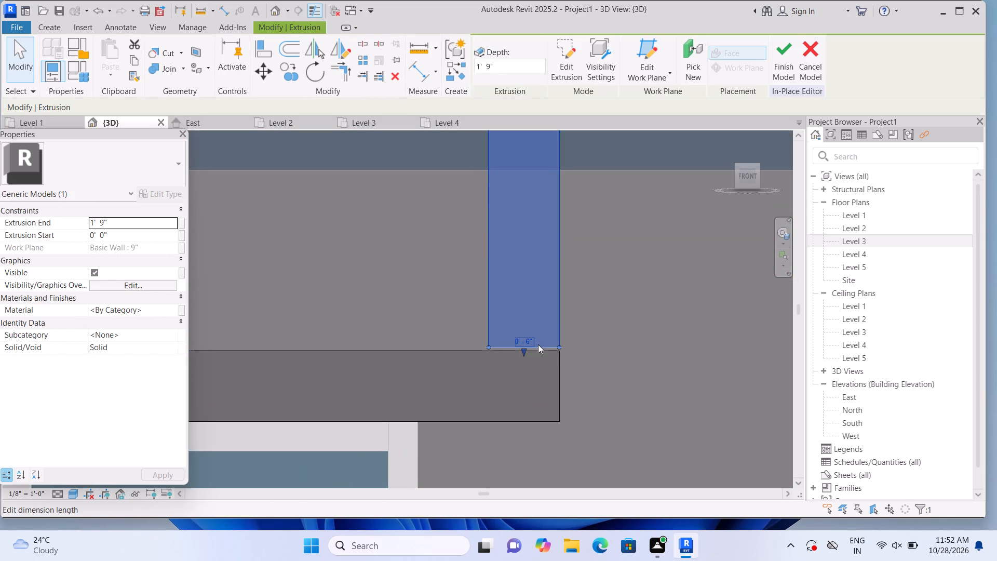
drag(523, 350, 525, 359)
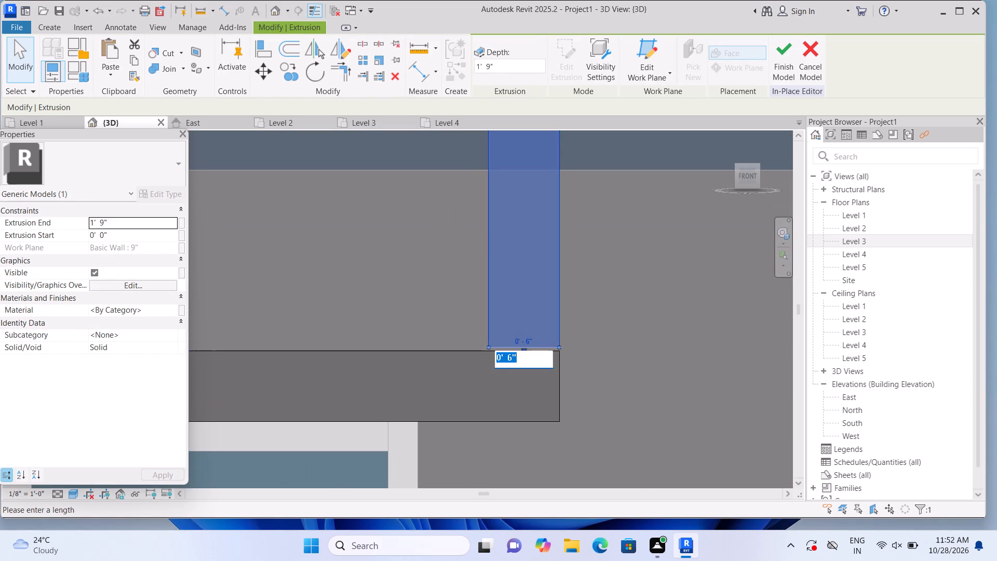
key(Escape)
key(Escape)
Stretch the vertical strip's lower end down so that it overlaps the end of the horizontal strip.
scroll(590, 323, down, 4)
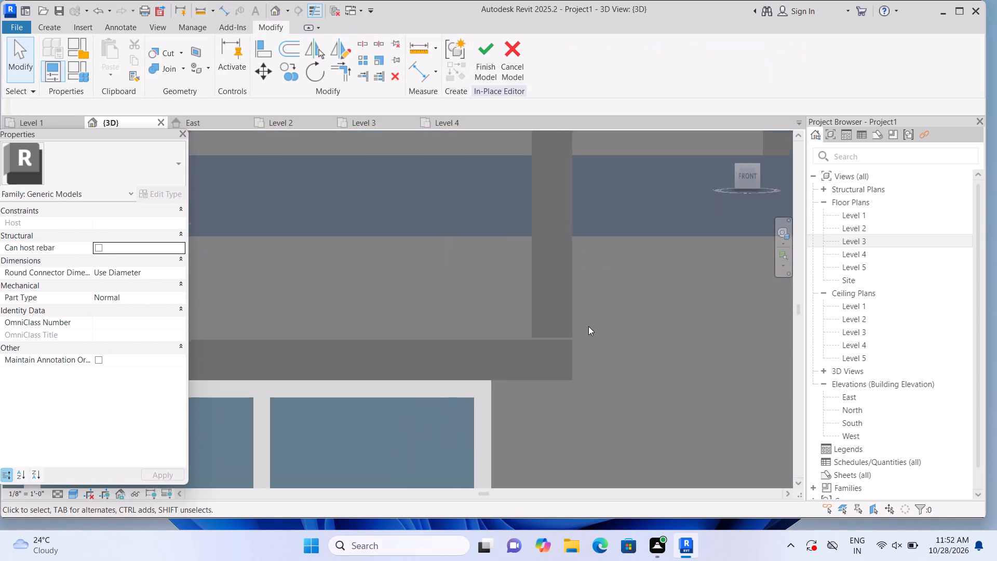
scroll(588, 326, down, 4)
middle_drag(636, 289, 612, 338)
scroll(602, 300, down, 6)
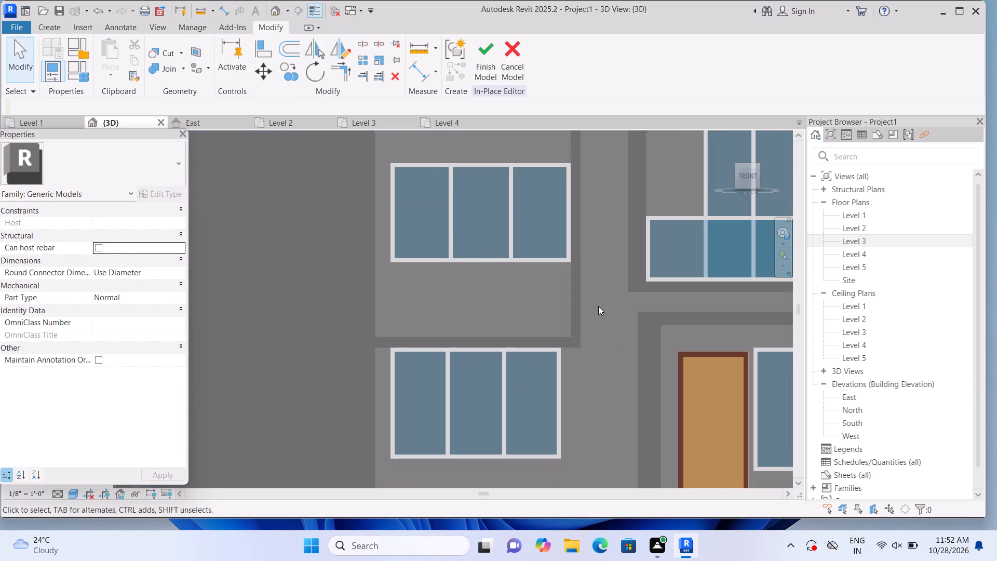
scroll(551, 179, up, 20)
scroll(551, 179, up, 1)
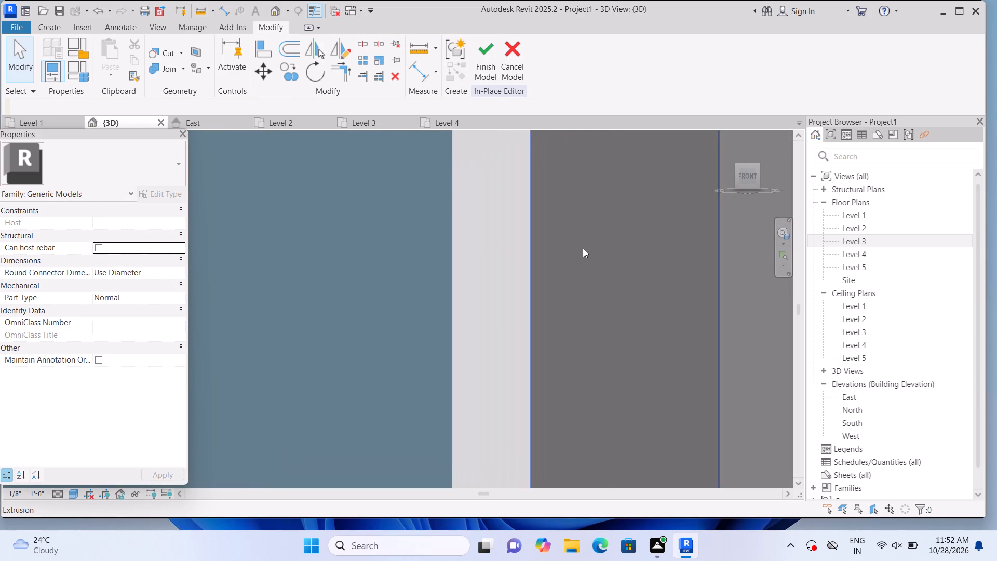
scroll(583, 248, up, 12)
scroll(575, 249, down, 14)
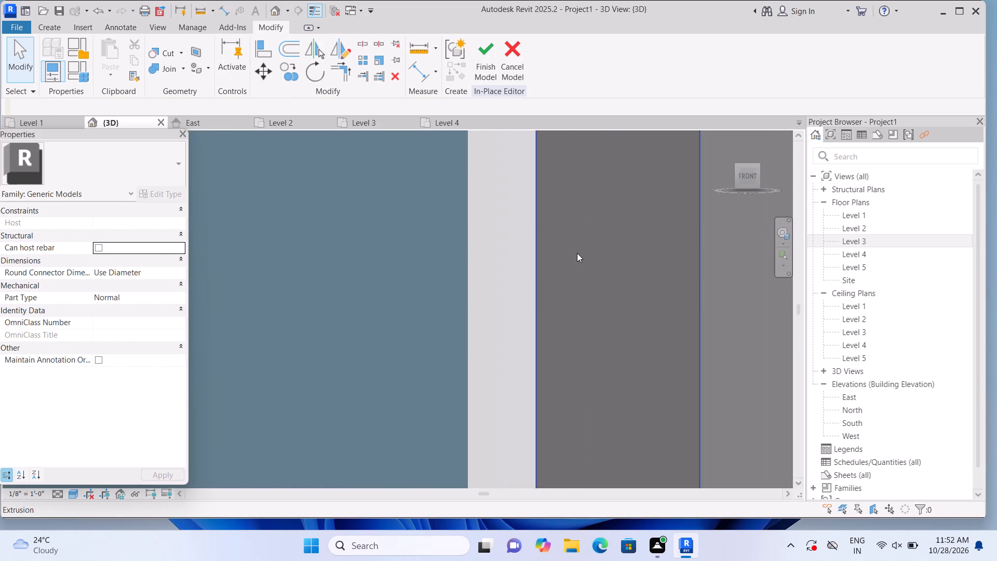
scroll(577, 253, down, 20)
scroll(577, 387, up, 4)
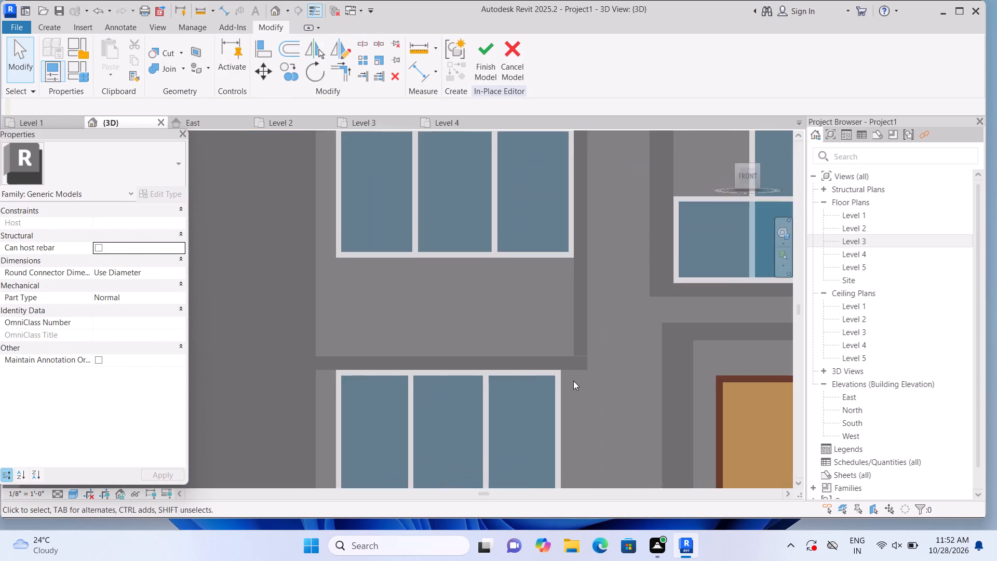
scroll(573, 381, up, 4)
click(592, 319)
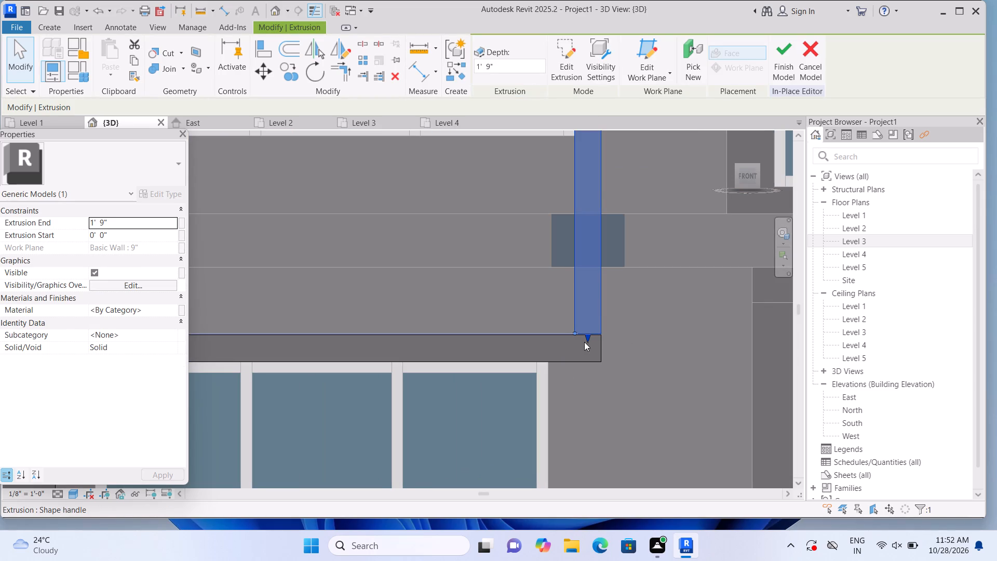
drag(587, 337, 587, 345)
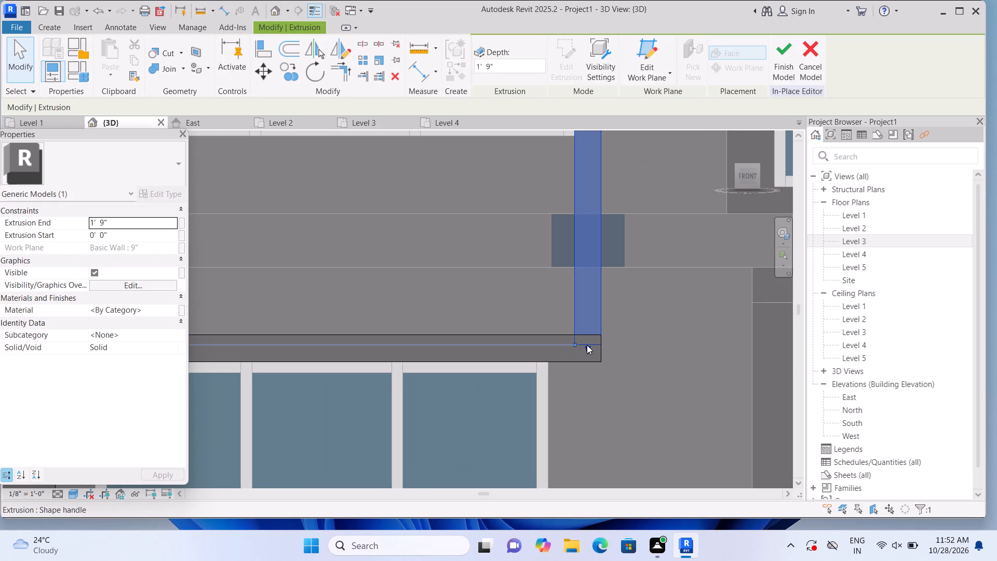
key(Escape)
Lower the vertical strip's upper end from the roof to just above the top of the upper window.
scroll(621, 337, down, 2)
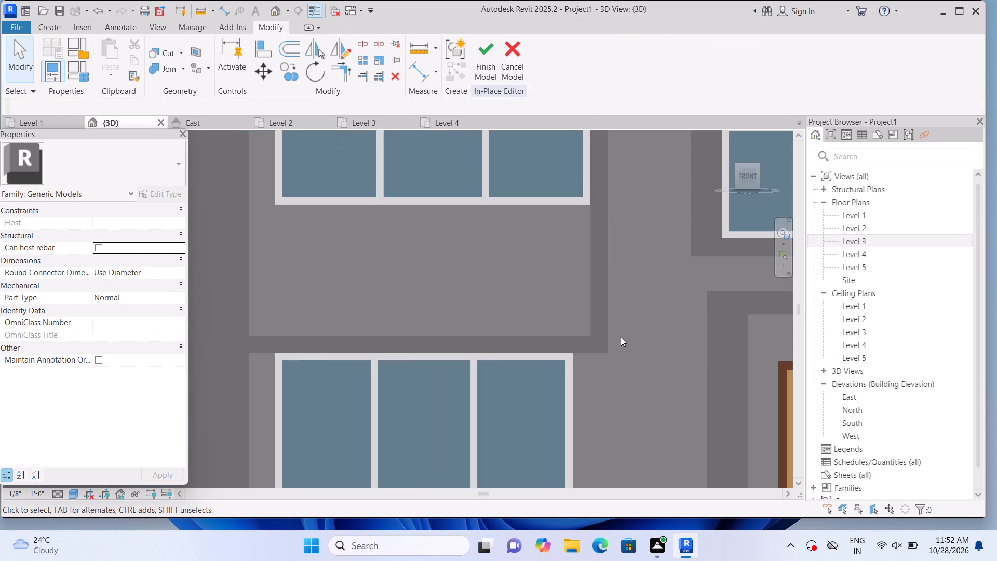
scroll(621, 337, down, 8)
scroll(616, 257, up, 1)
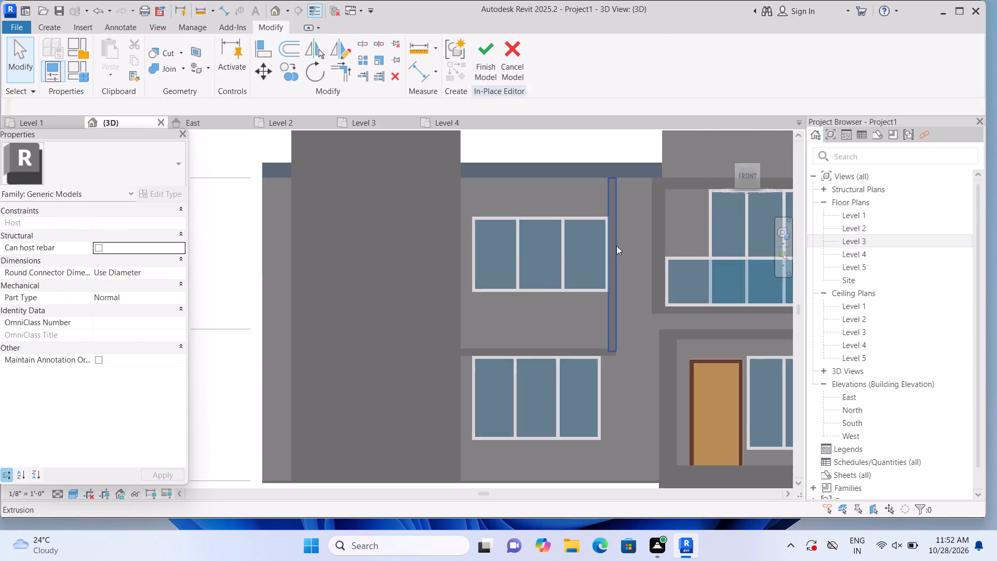
scroll(616, 246, up, 1)
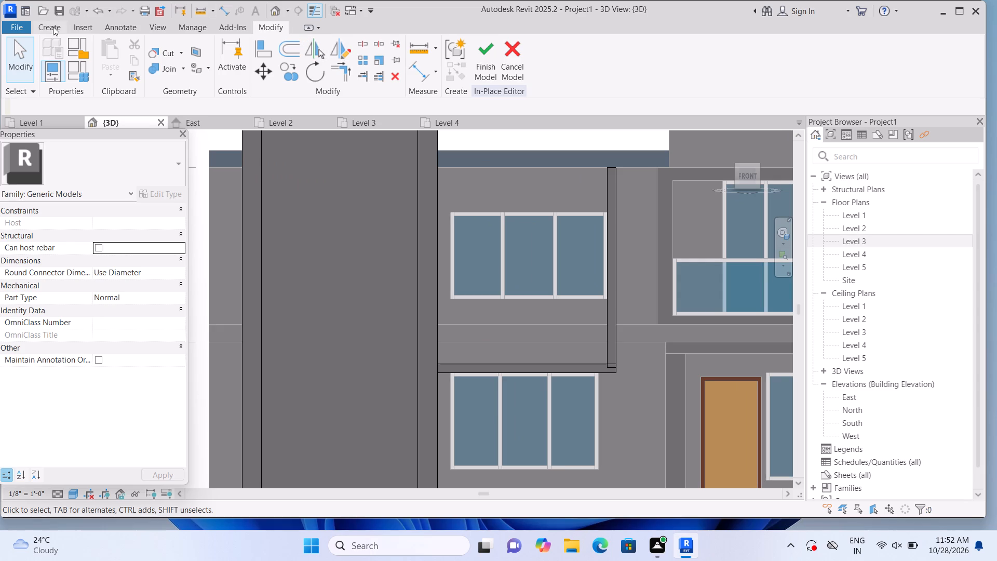
click(608, 195)
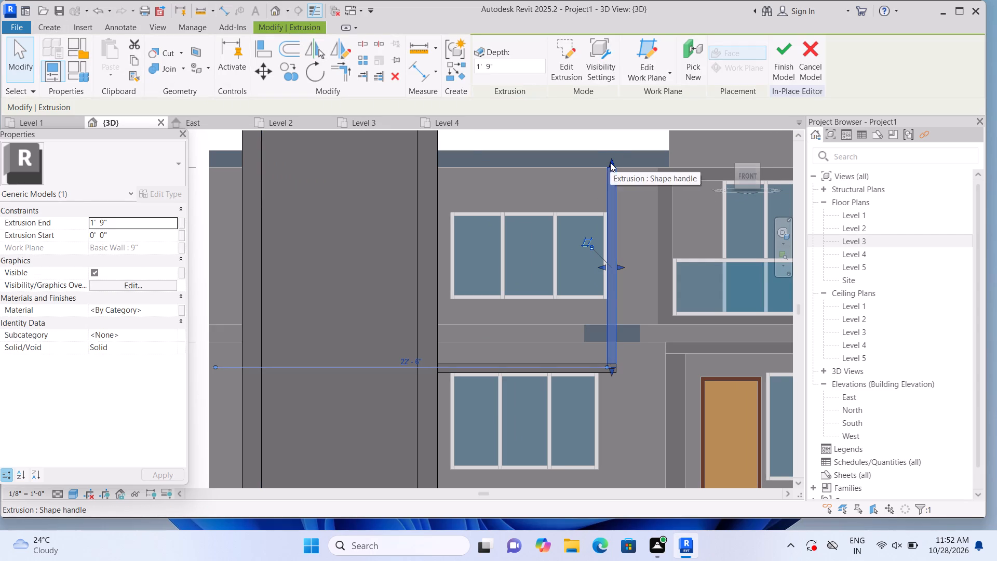
drag(610, 163, 613, 202)
key(Escape)
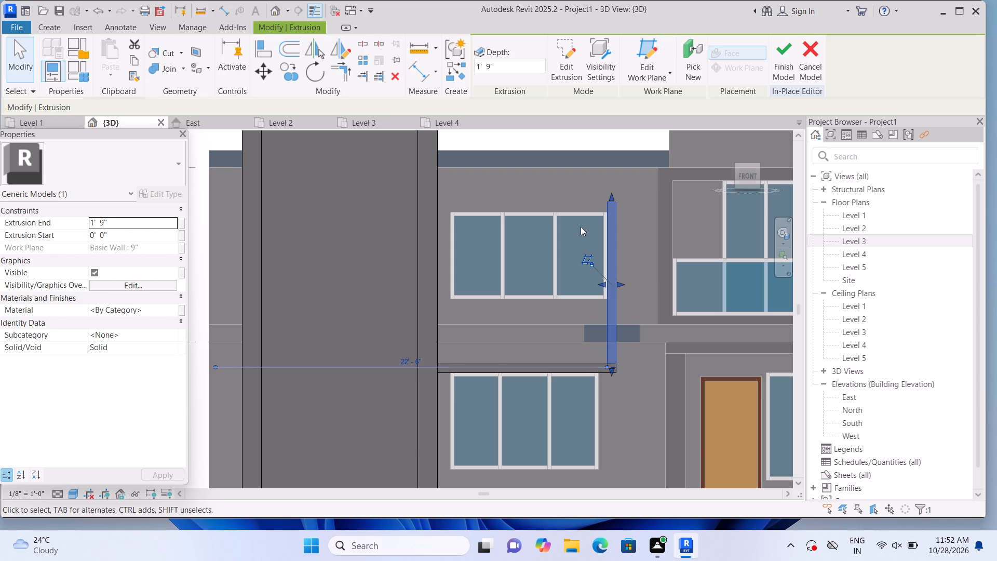
Extrude a horizontal rectangle about 8" high and 1' 9" deep from the front wall, above the upper window between the tall panel and vertical strip.
click(57, 28)
click(113, 58)
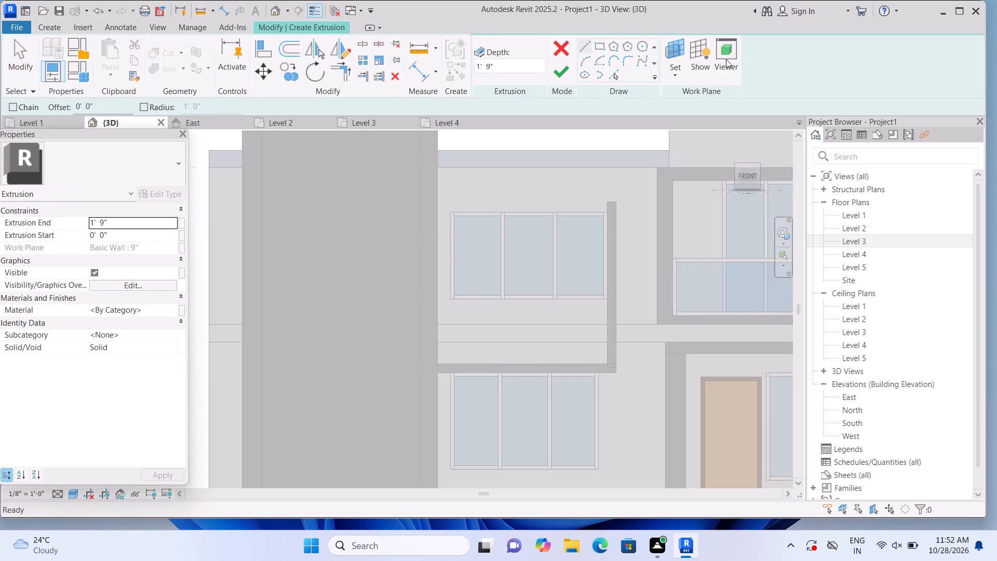
click(675, 72)
click(687, 117)
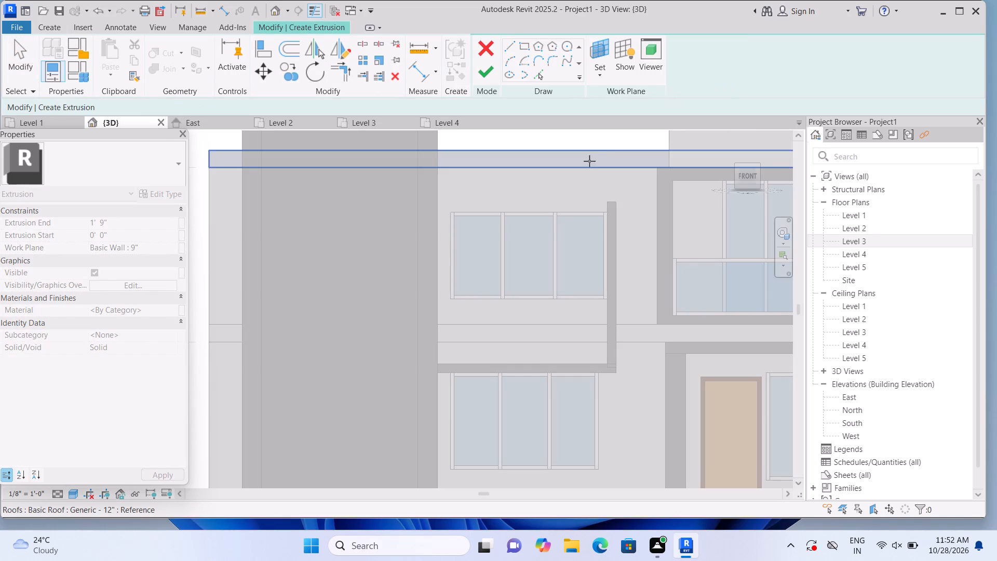
click(586, 178)
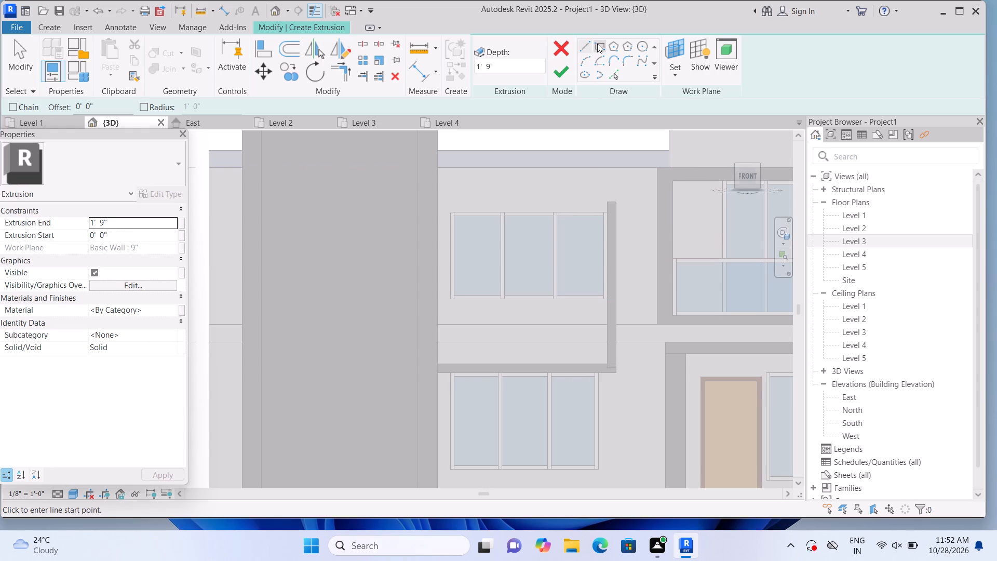
click(597, 44)
scroll(604, 214, up, 2)
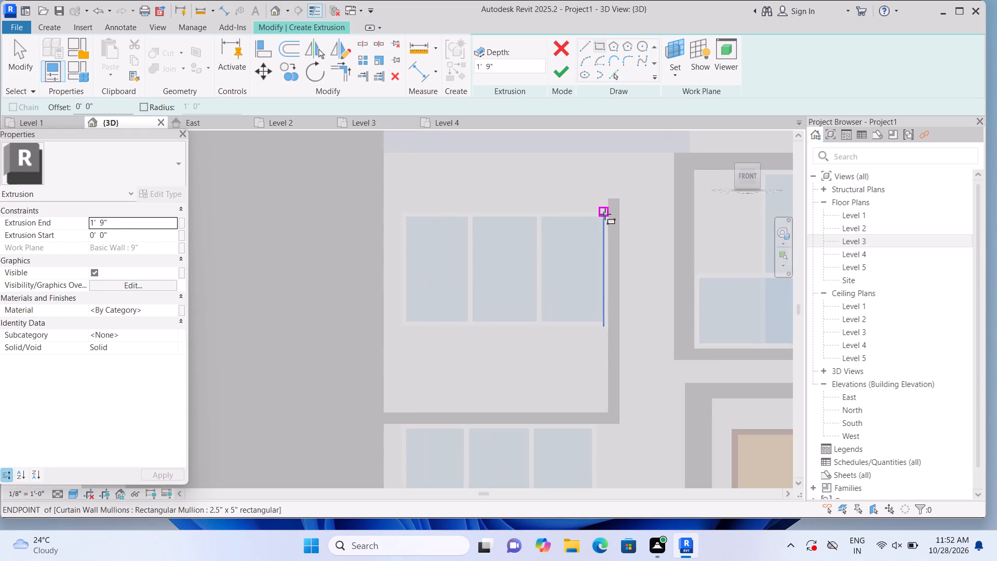
scroll(605, 214, up, 6)
click(609, 207)
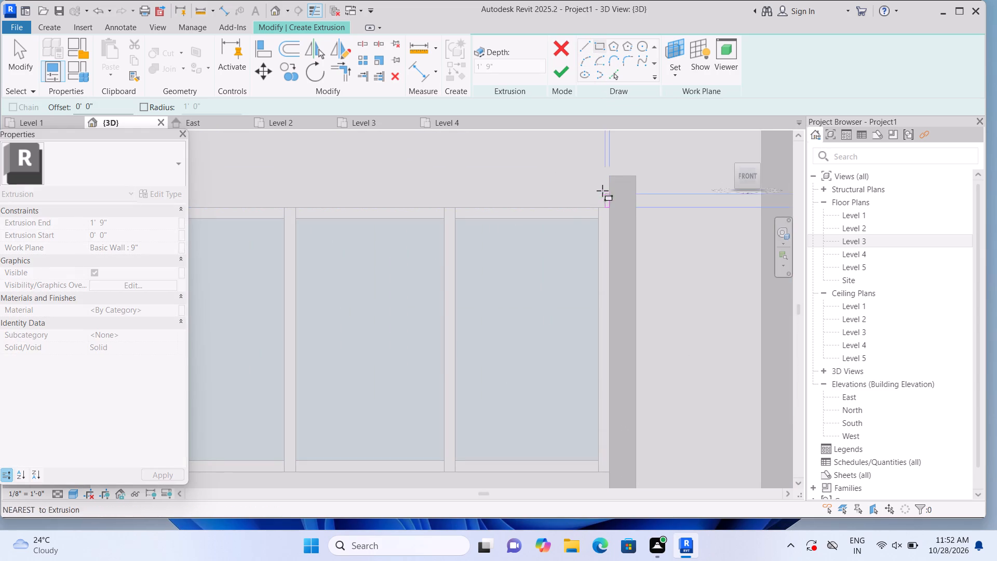
middle_drag(497, 171, 502, 171)
scroll(502, 171, down, 3)
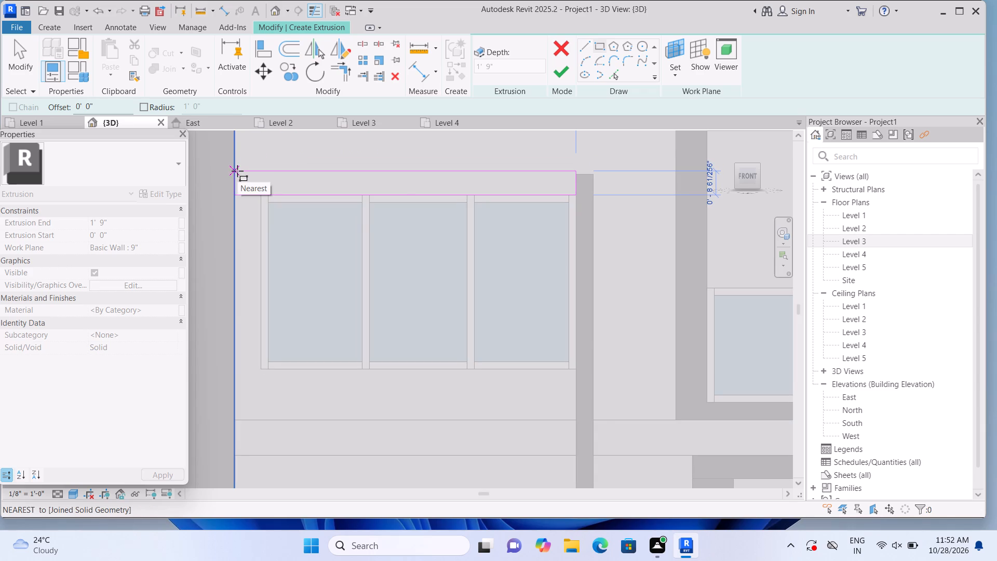
click(237, 171)
click(553, 72)
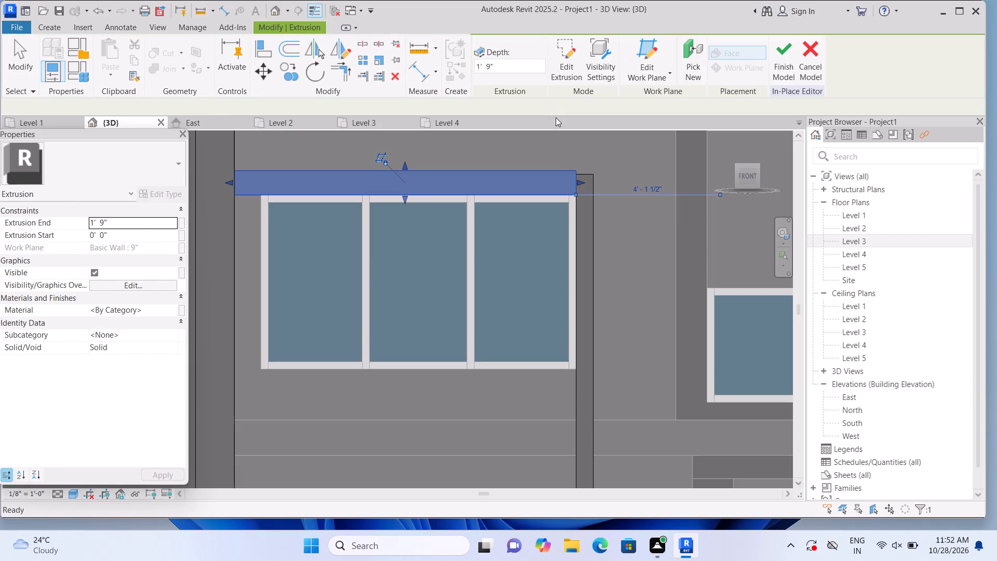
key(Escape)
Stretch the vertical strip's upper end flush with the top edge of the new upper horizontal strip.
click(585, 174)
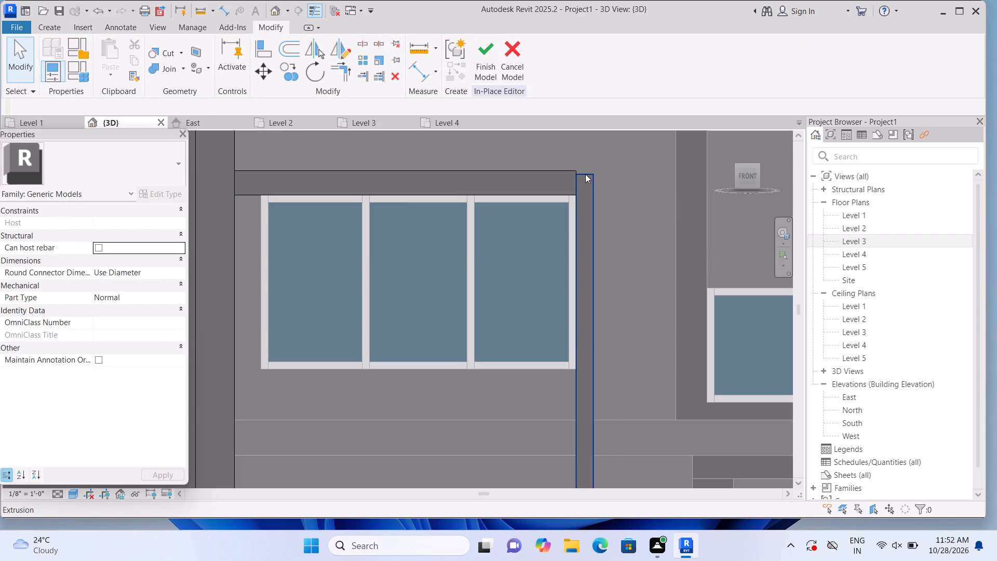
click(583, 167)
click(602, 174)
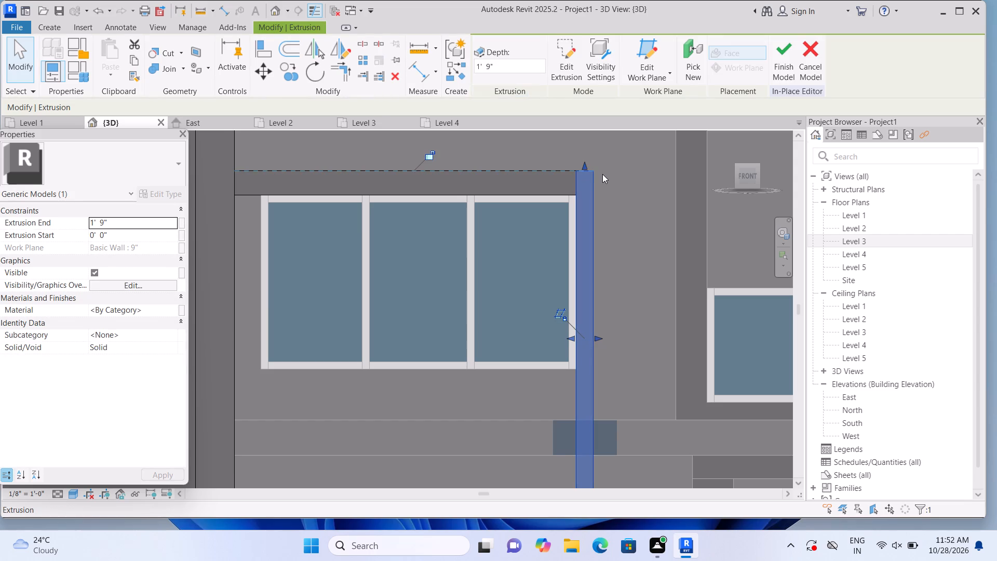
Join the vertical strip's geometry with the upper and lower horizontal strips to form one continuous frame.
scroll(602, 173, down, 5)
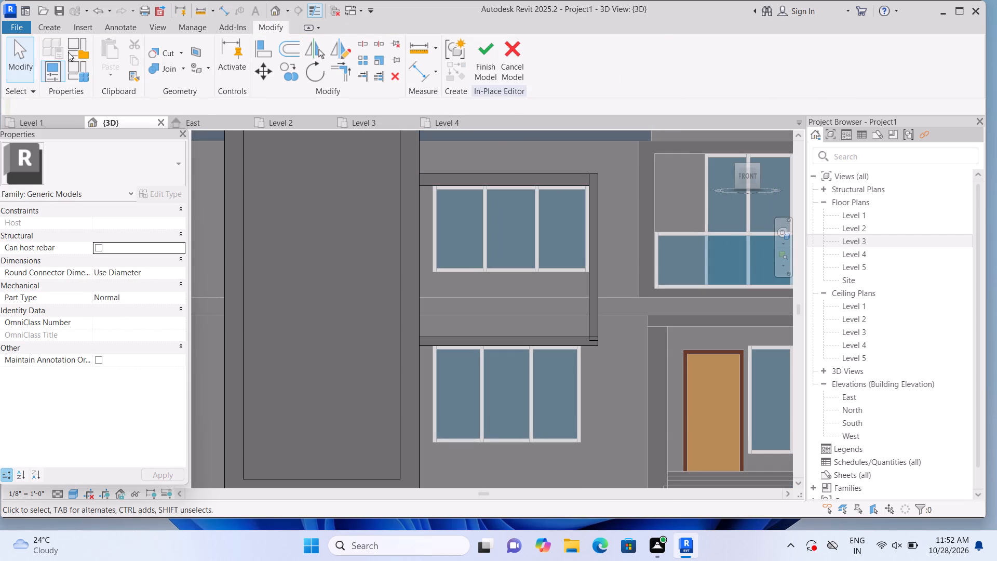
click(182, 71)
click(186, 91)
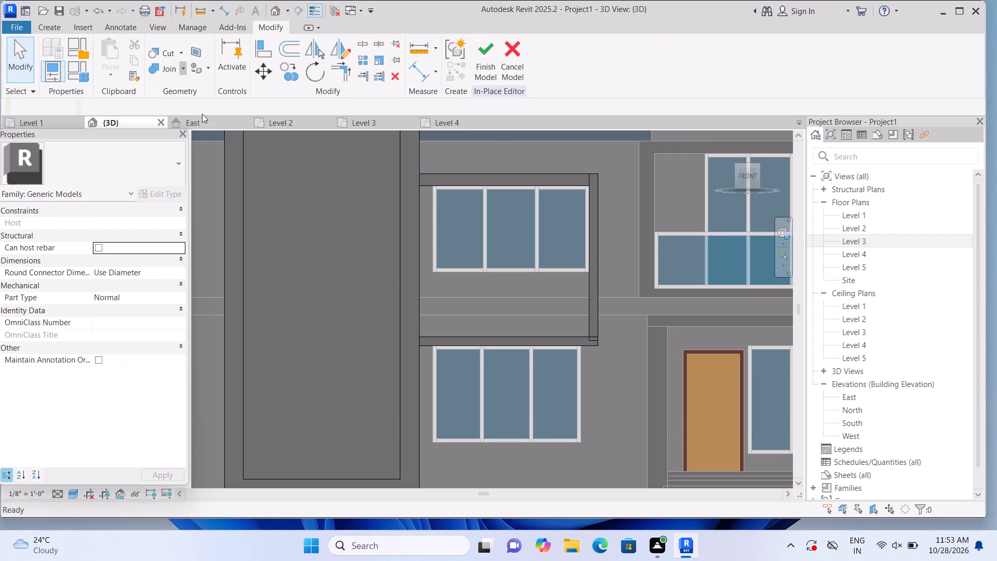
click(599, 189)
click(580, 177)
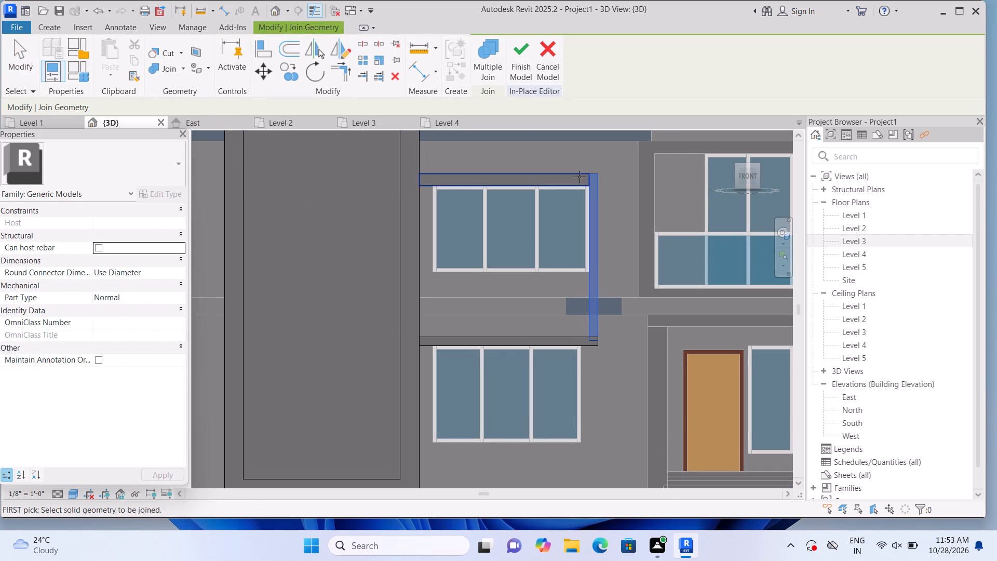
click(596, 306)
click(578, 344)
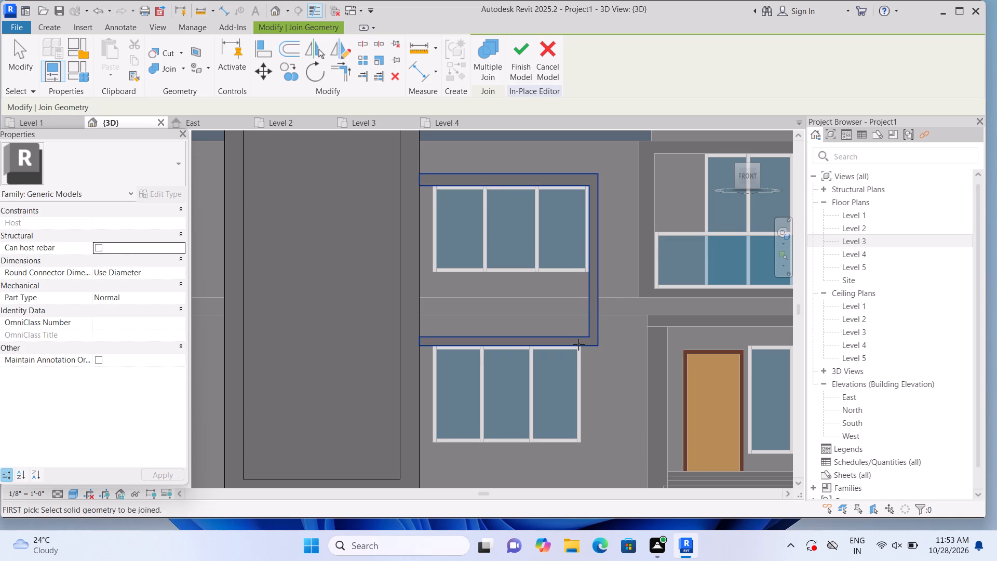
key(Escape)
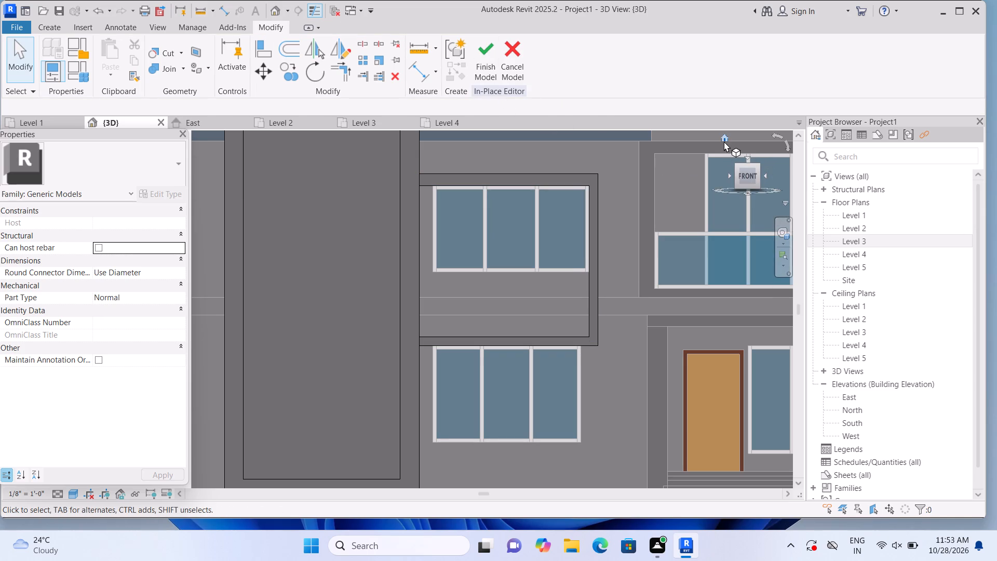
Return to the home isometric view and examine the framing on the house's front facade up close.
click(724, 140)
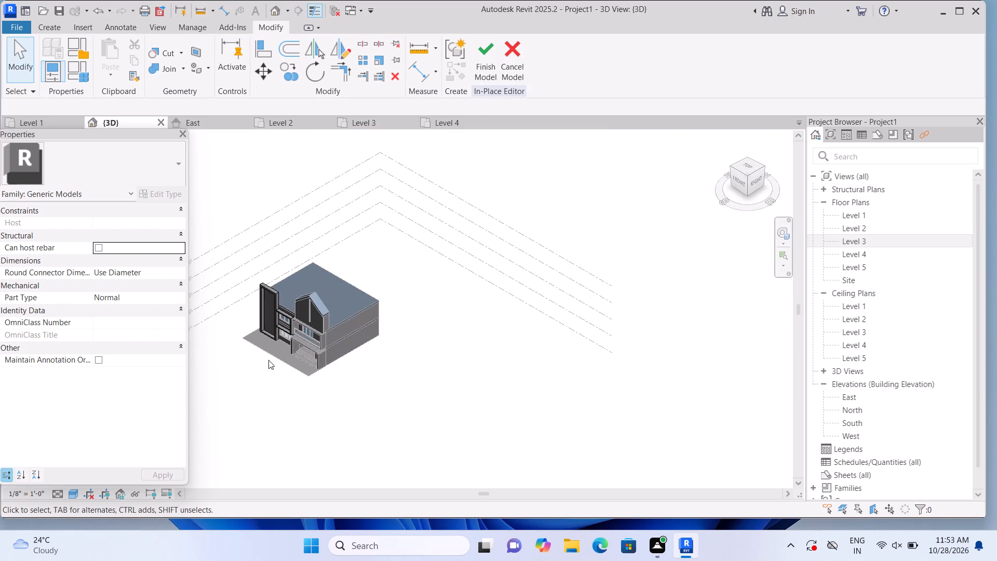
scroll(257, 333, up, 7)
scroll(284, 389, up, 1)
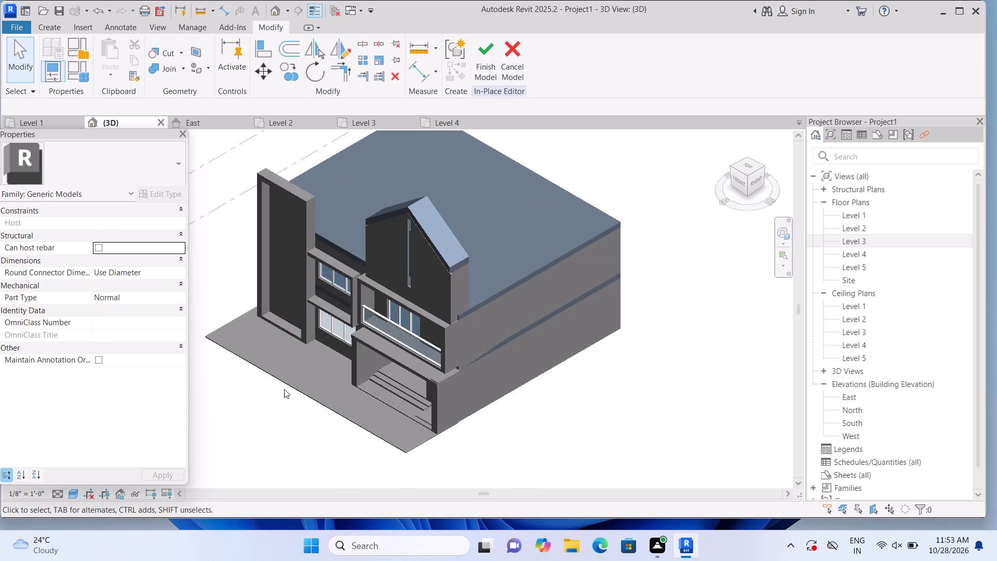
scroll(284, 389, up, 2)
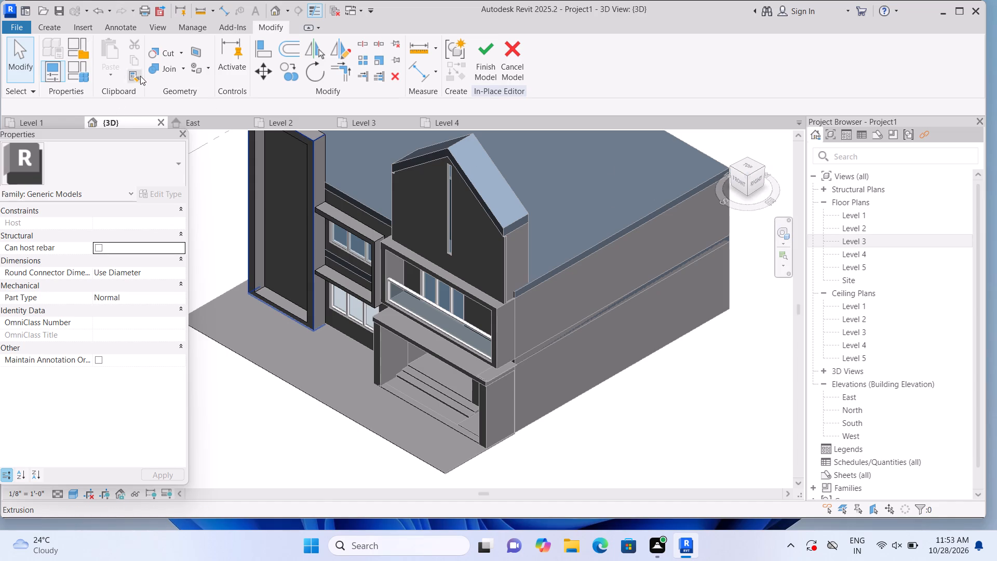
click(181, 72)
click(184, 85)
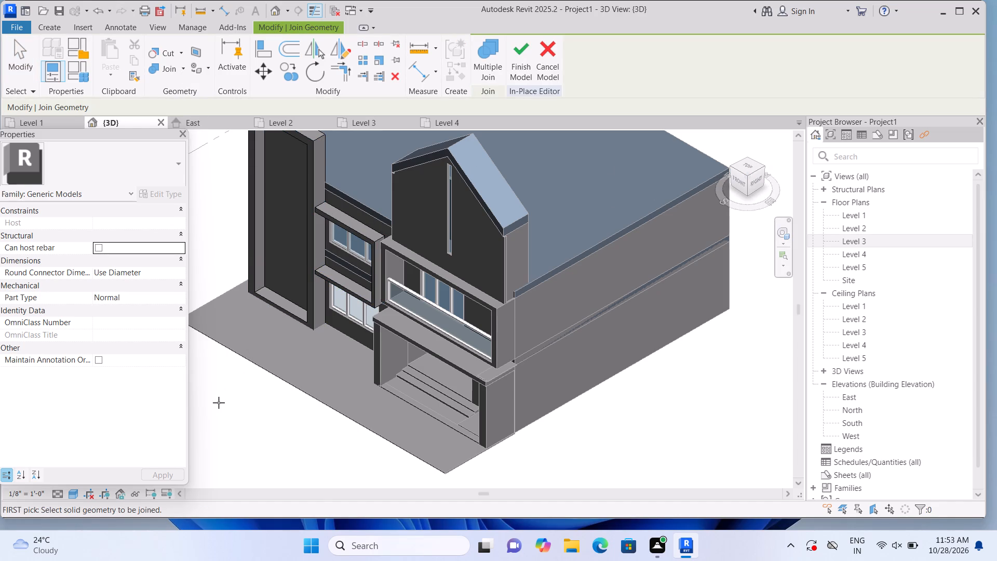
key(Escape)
Join the geometry of the upper window's frame strips with the tall facade panel, working from the front view.
click(734, 180)
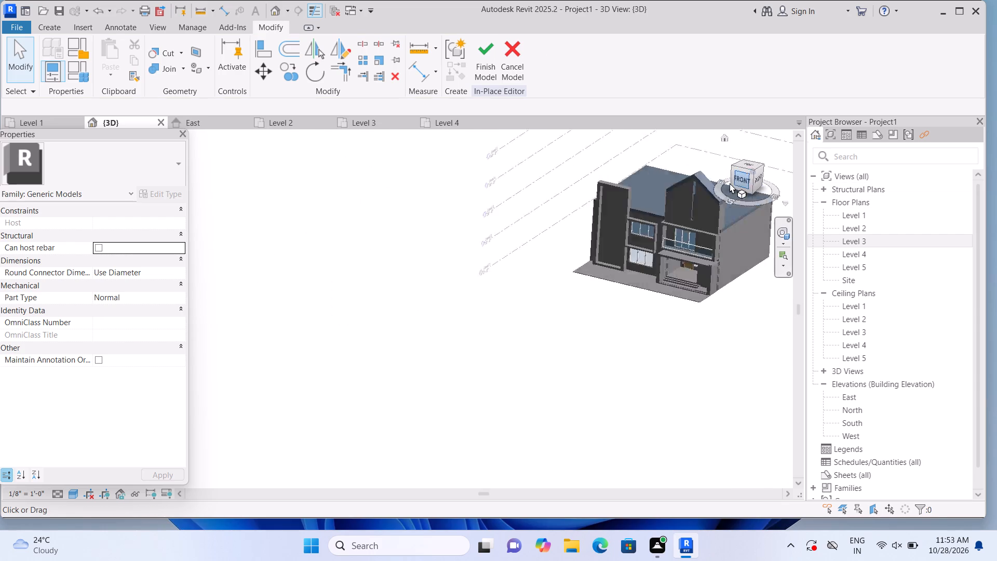
scroll(436, 274, up, 1)
scroll(331, 315, up, 5)
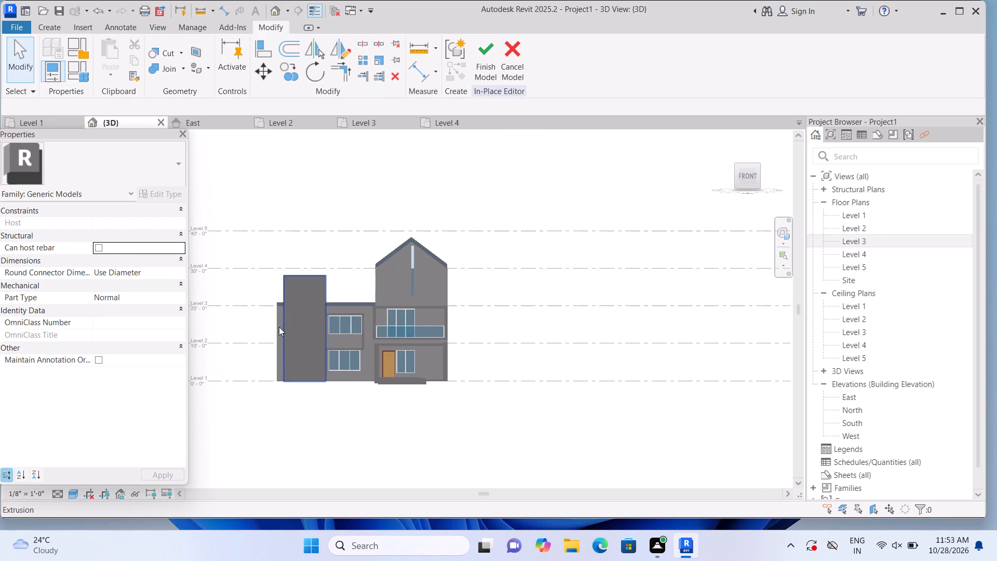
click(183, 68)
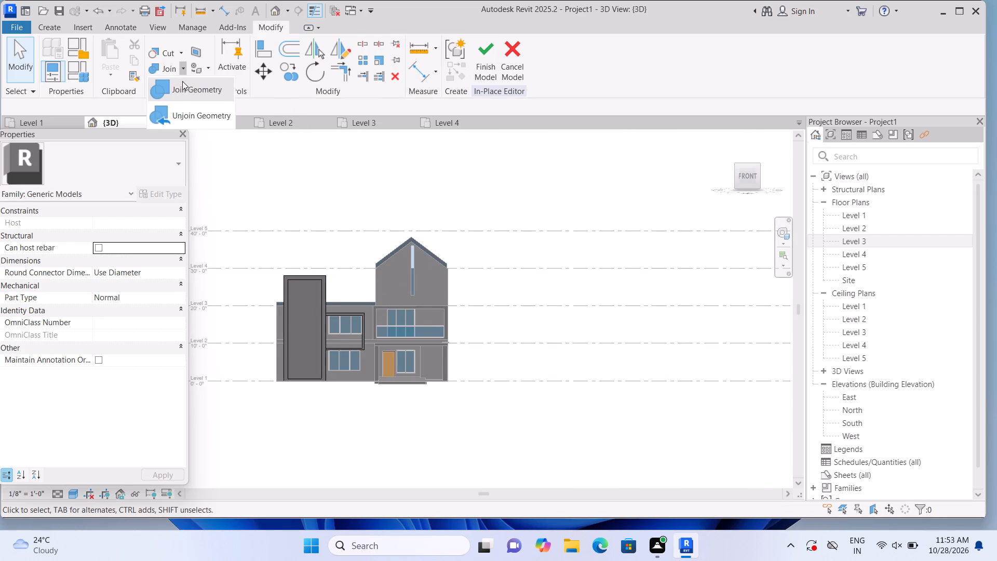
click(183, 86)
scroll(291, 304, up, 2)
scroll(324, 338, up, 1)
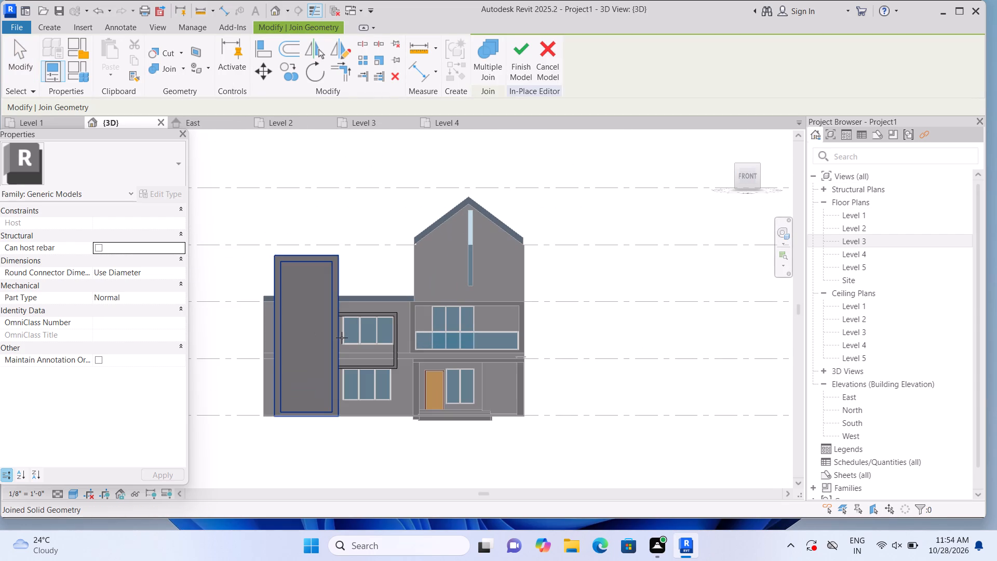
click(358, 318)
click(332, 306)
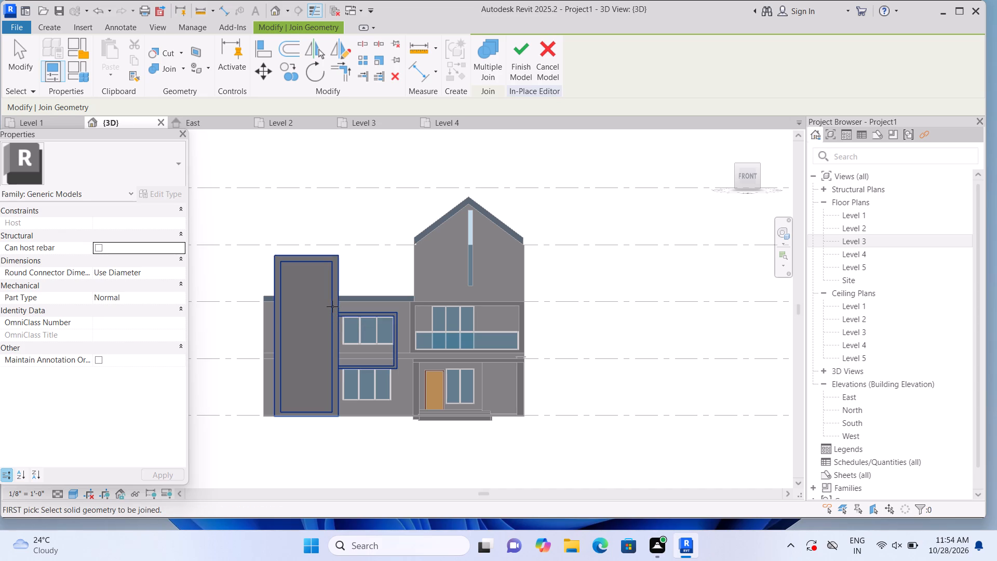
Examine the joined tall panel and window frame from the home isometric and front views.
click(725, 135)
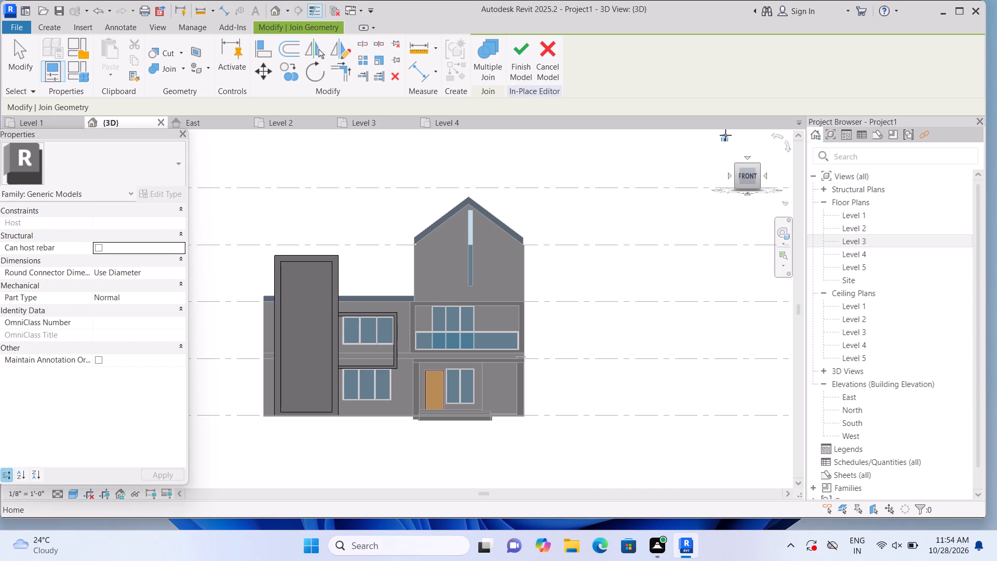
scroll(257, 360, up, 5)
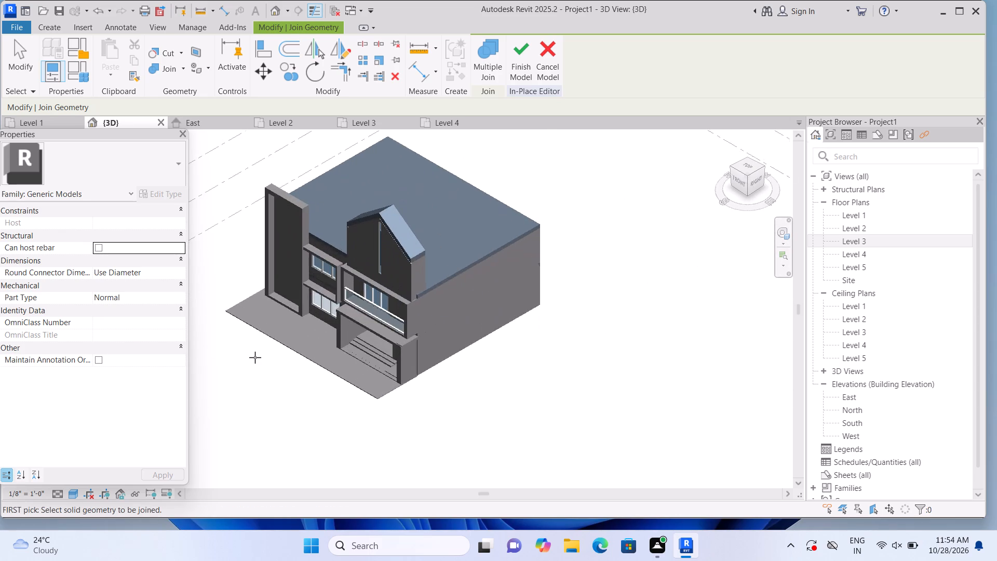
scroll(255, 357, up, 3)
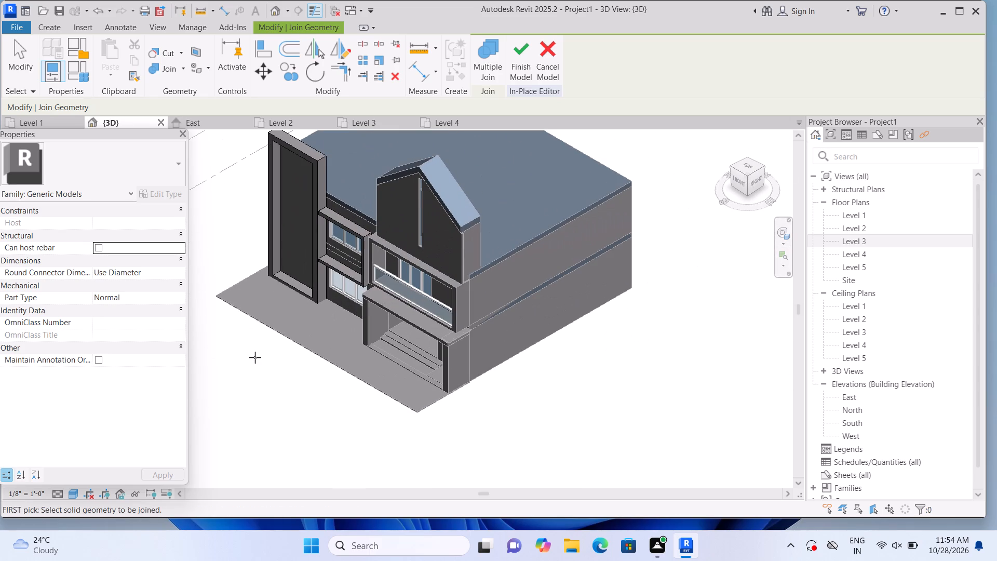
scroll(255, 357, down, 1)
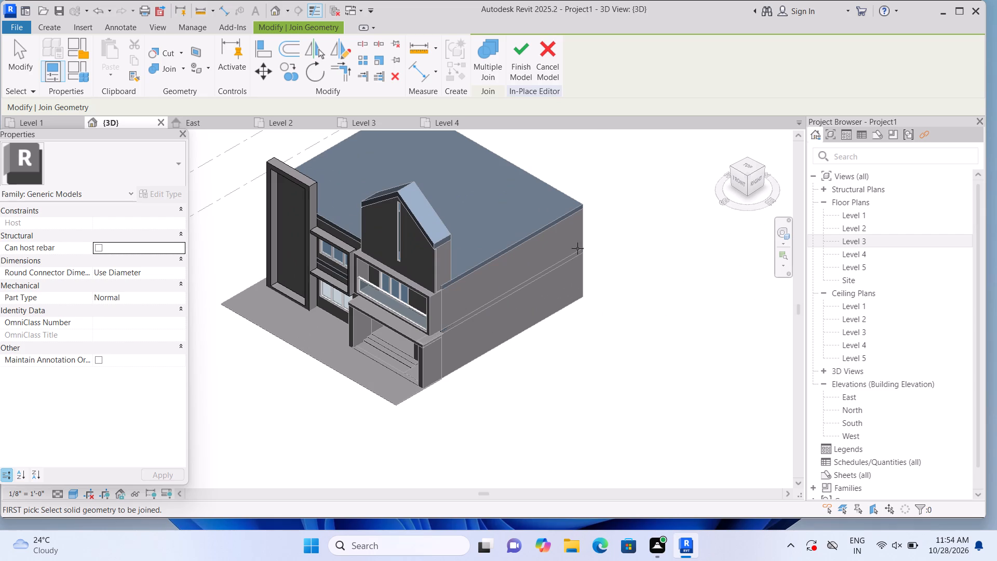
click(740, 181)
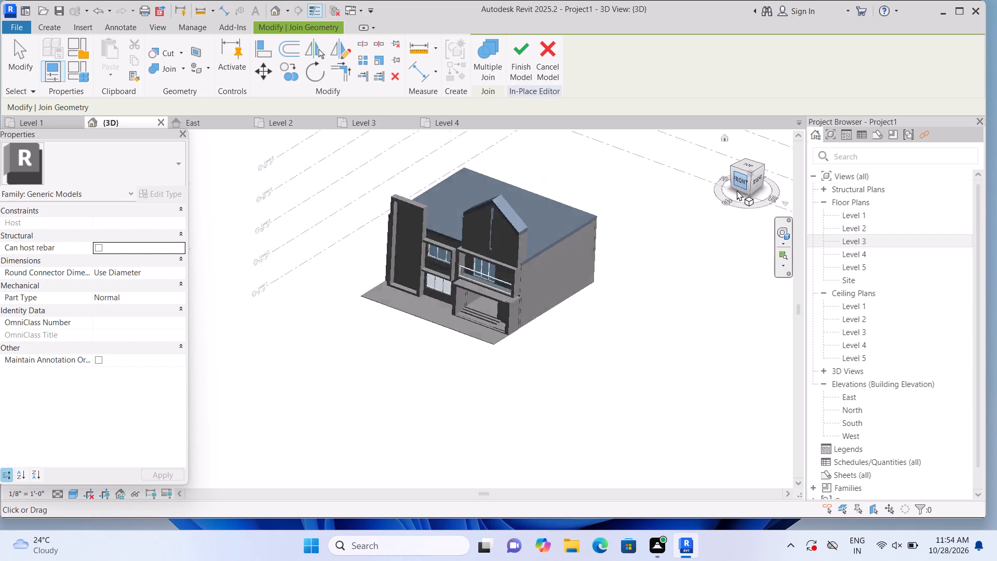
scroll(333, 318, up, 6)
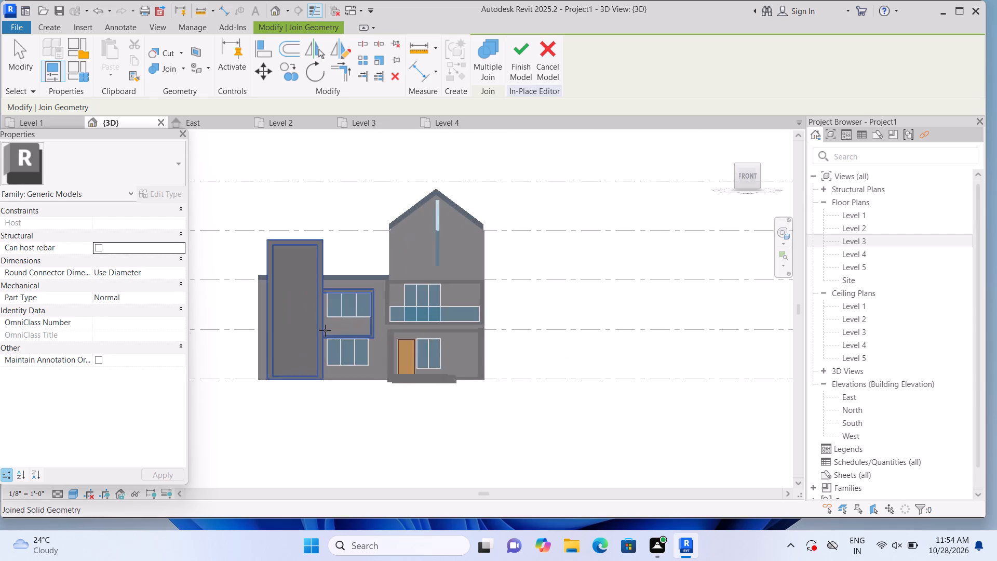
scroll(325, 330, up, 9)
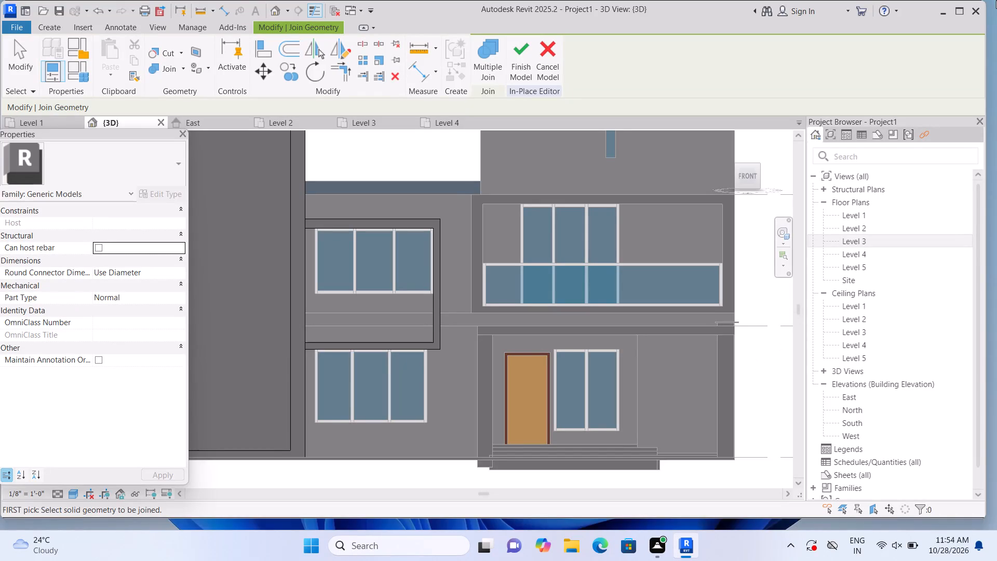
Sketch an extrusion rectangle about 9' 9" by 3' 9" on the frame's front face plane, filling the area between upper window and lower strip.
click(44, 25)
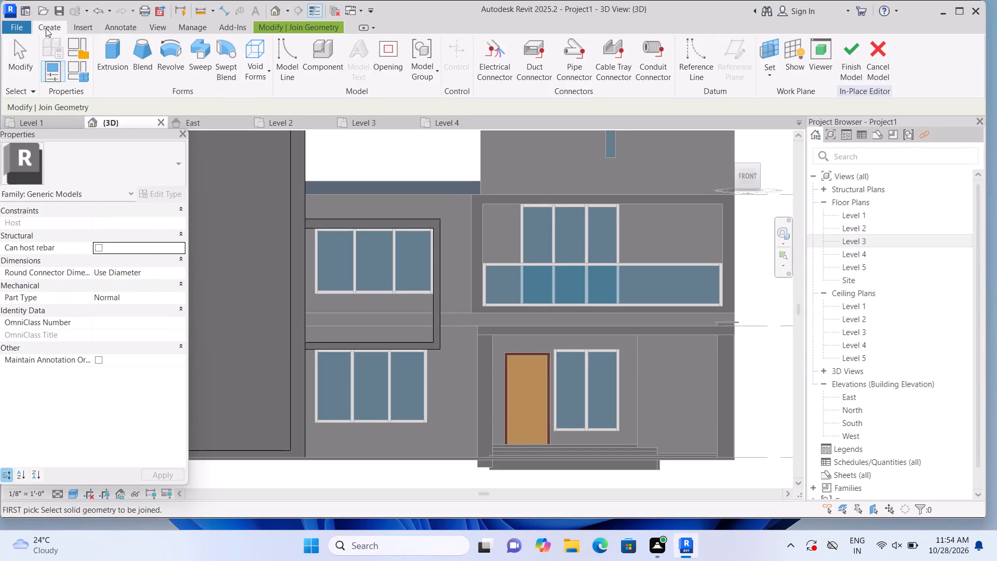
click(114, 77)
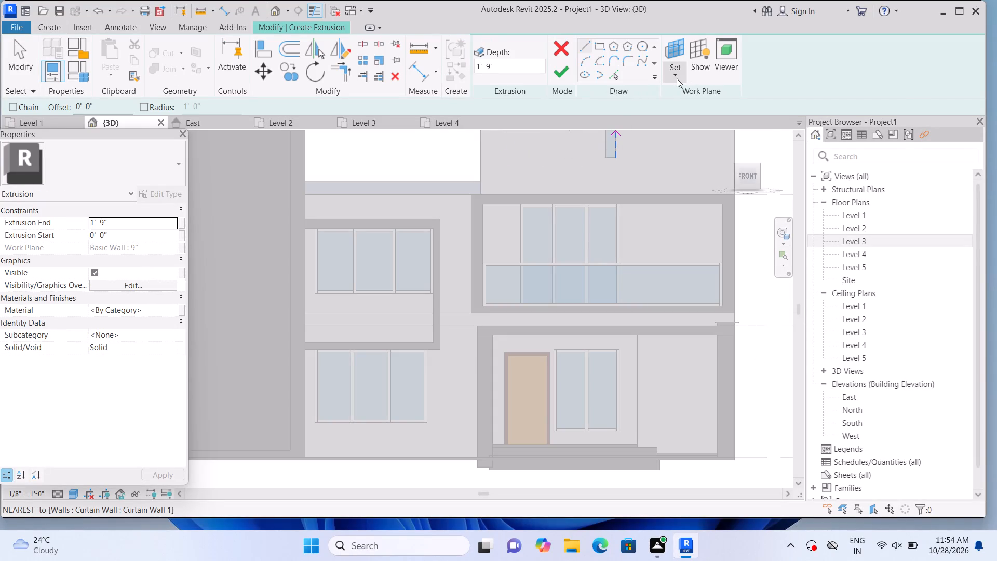
click(677, 78)
click(679, 119)
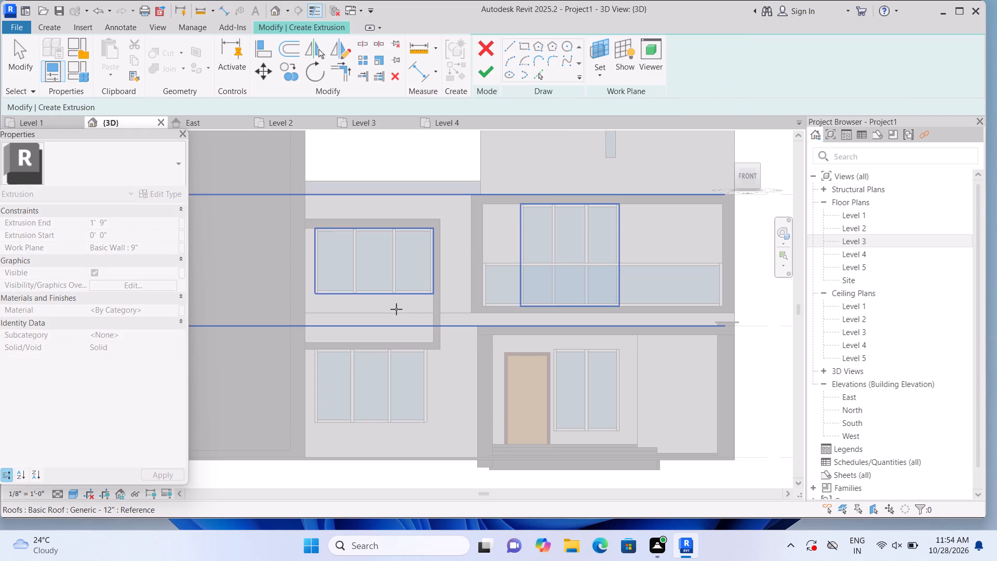
click(369, 343)
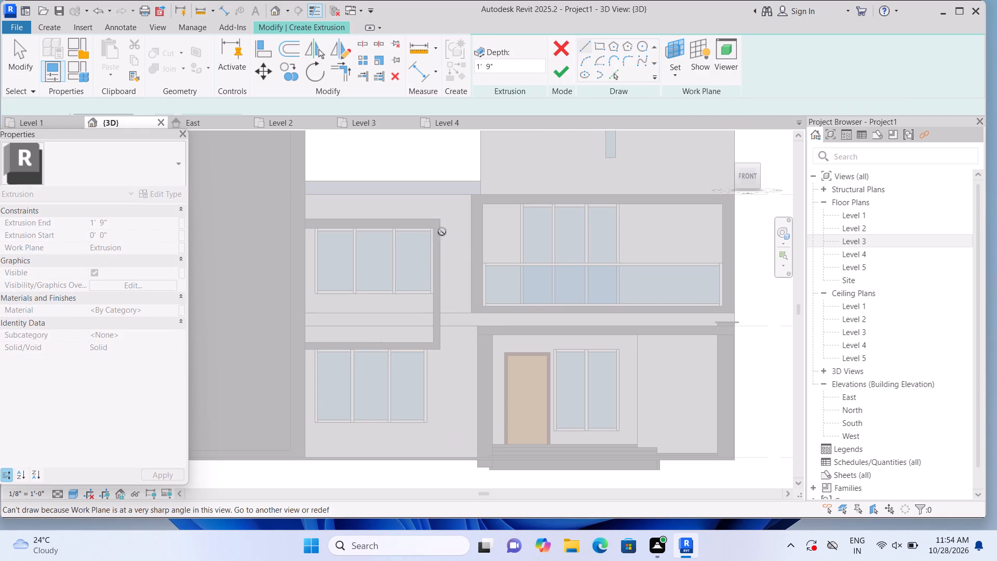
click(601, 49)
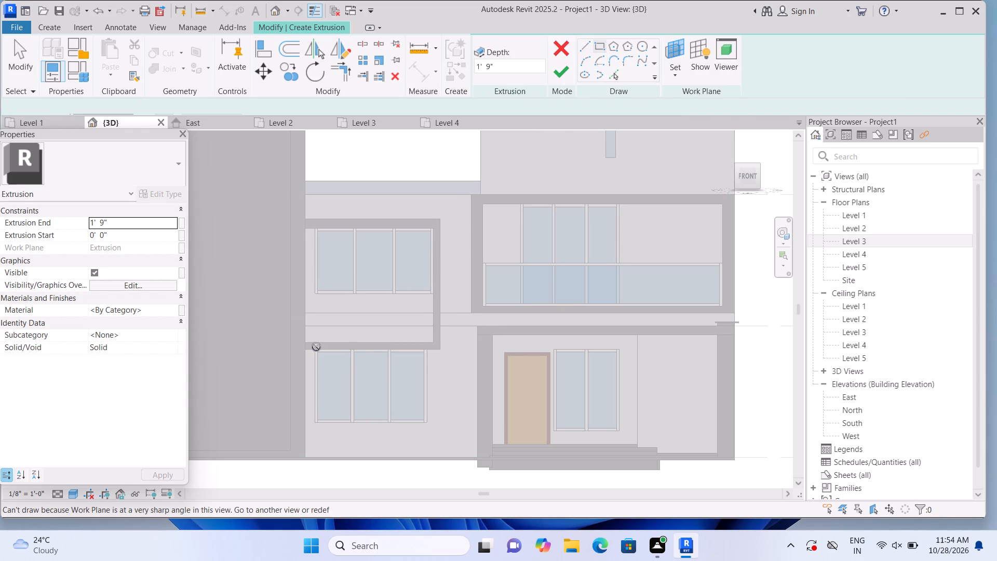
key(Escape)
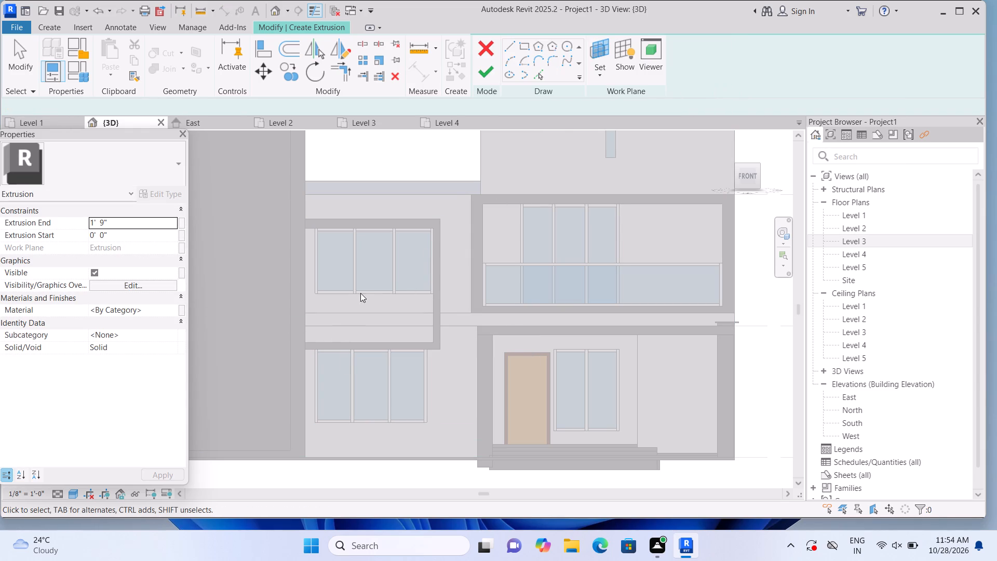
click(589, 76)
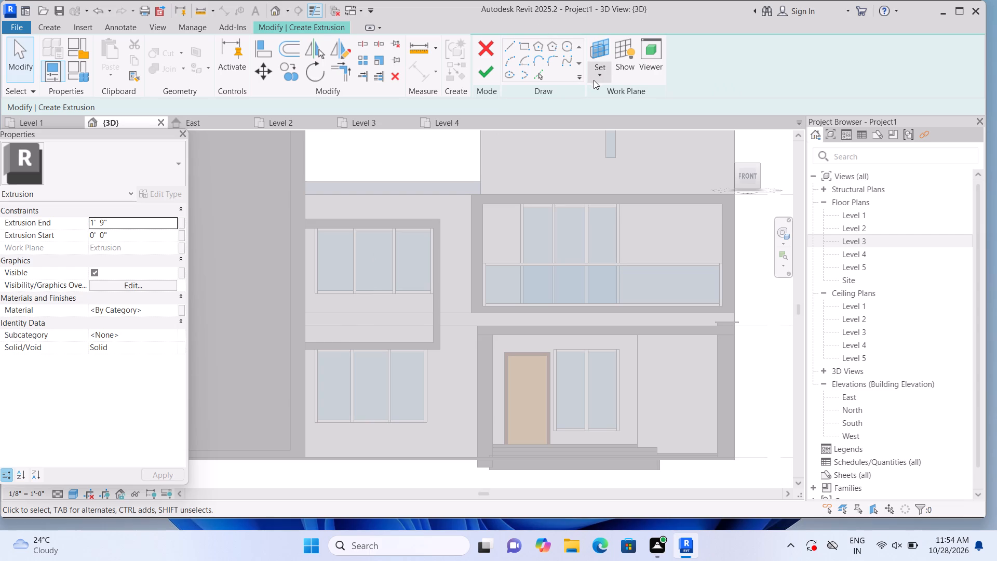
click(626, 116)
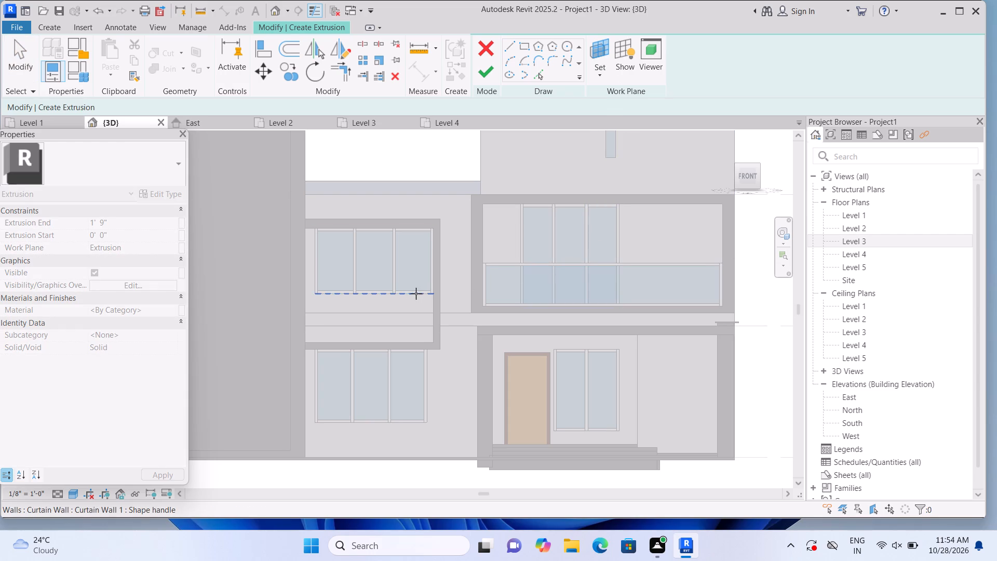
click(397, 340)
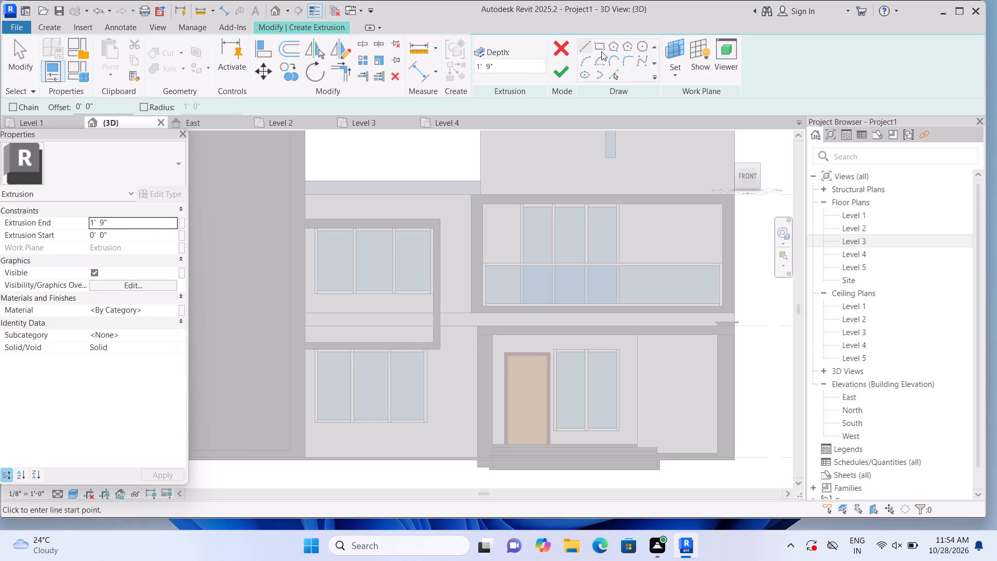
click(601, 51)
scroll(336, 336, up, 1)
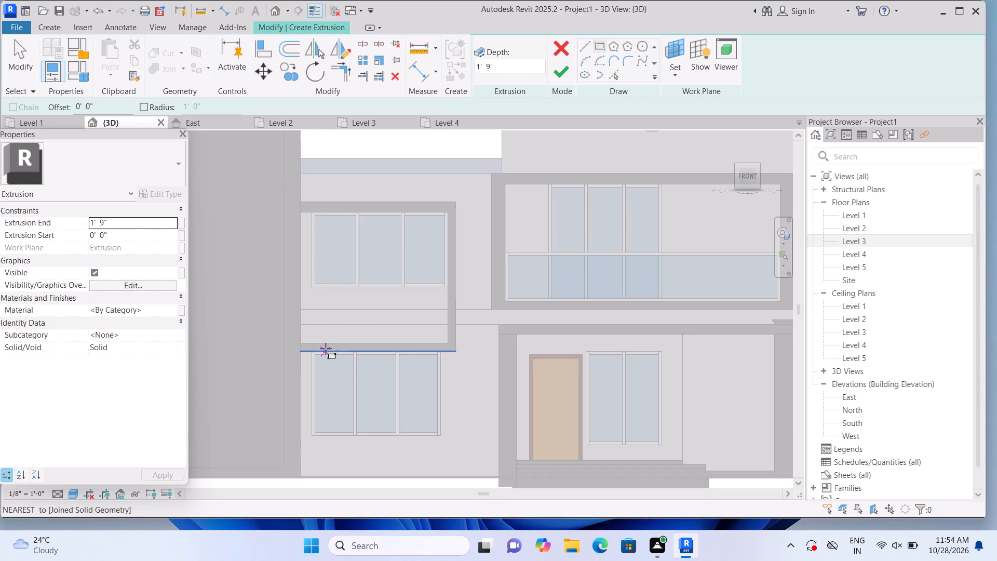
click(301, 340)
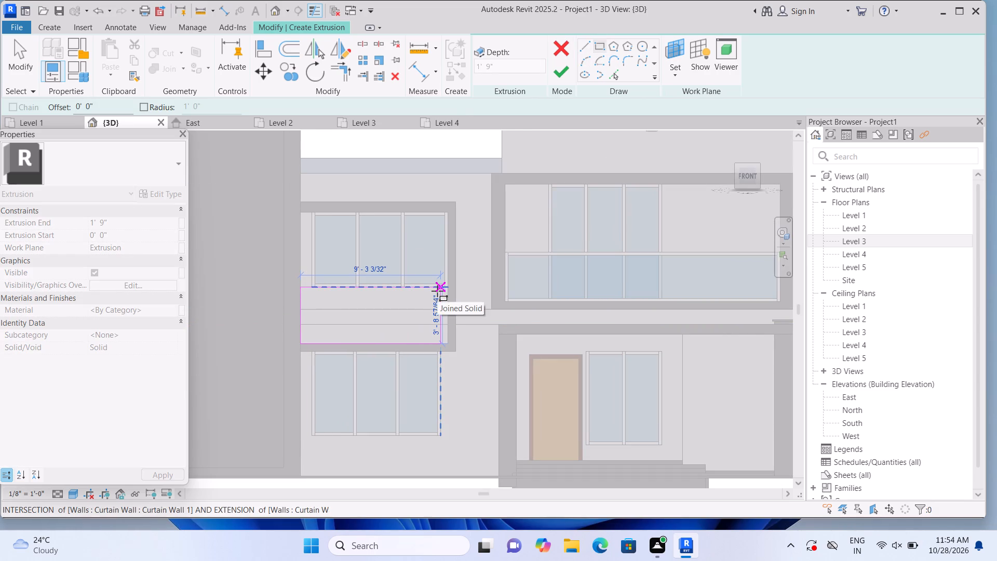
scroll(437, 291, up, 6)
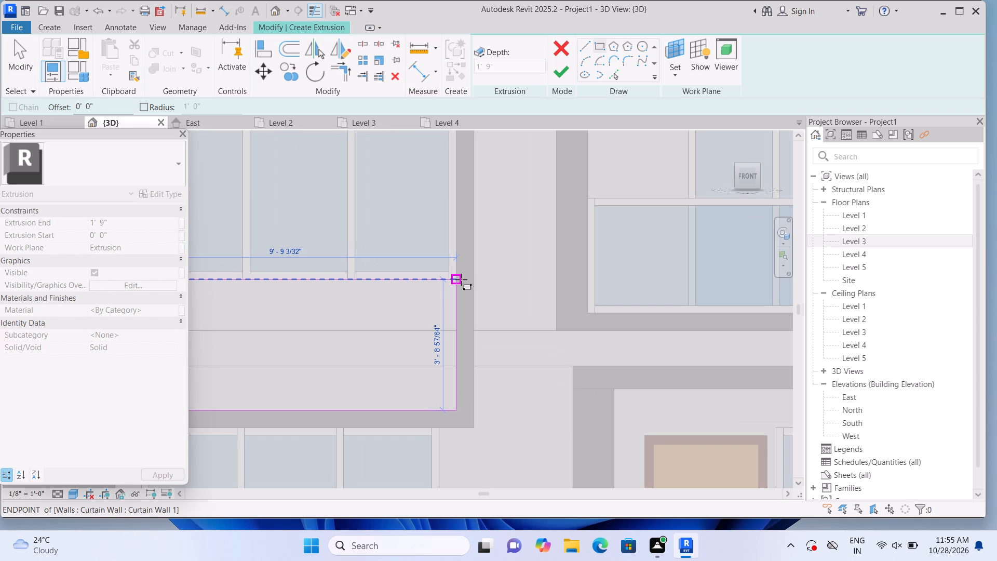
click(461, 279)
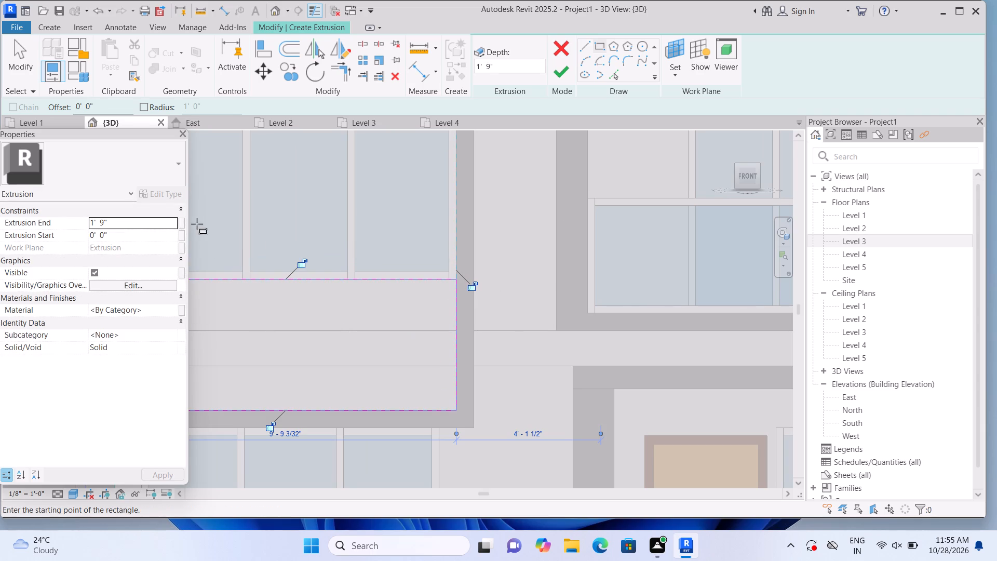
Set the extrusion end of the rectangle below the upper window to 2" and finish the extrusion.
click(169, 221)
key(BackSpace)
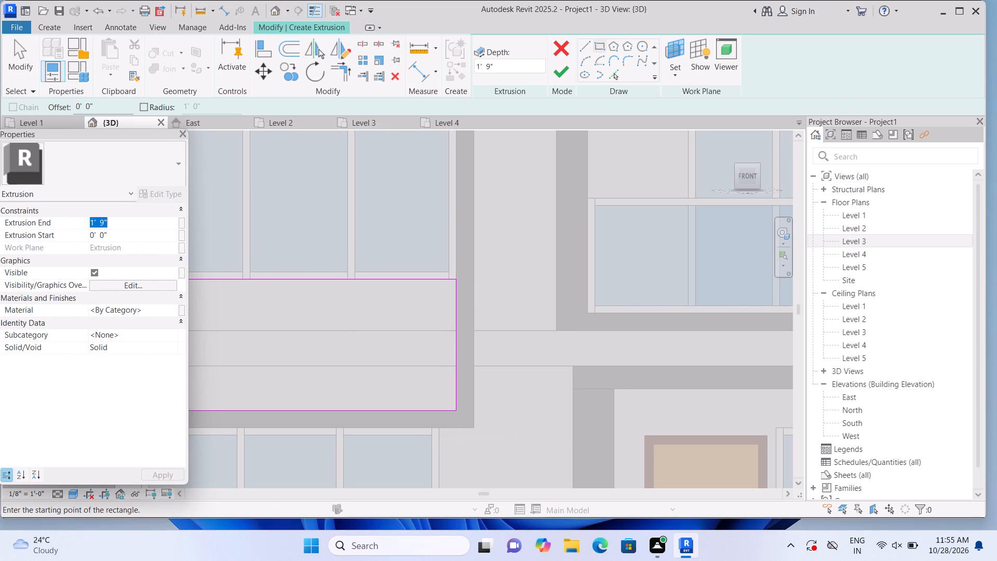
text(2")
key(Return)
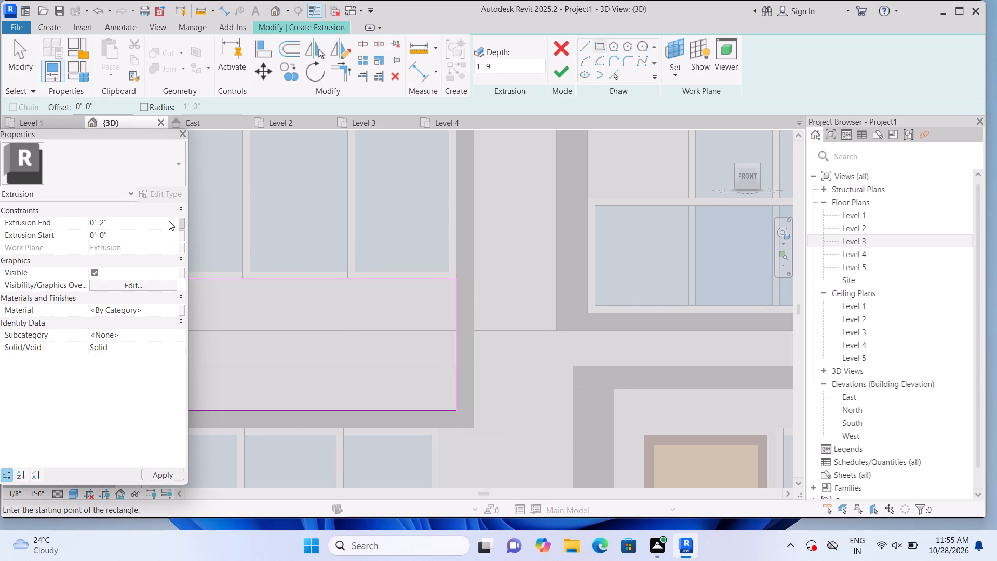
click(565, 78)
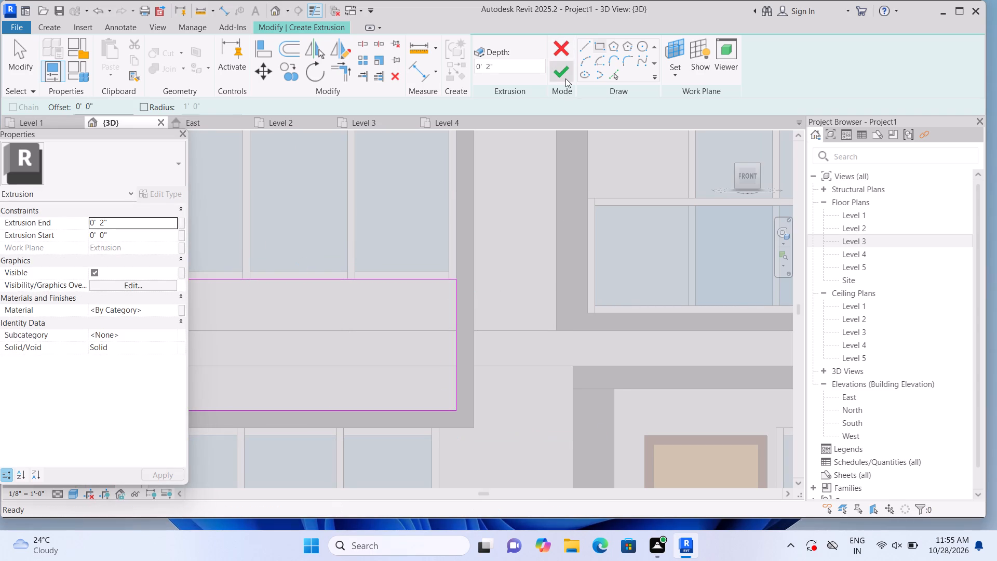
scroll(502, 232, down, 5)
scroll(283, 226, up, 2)
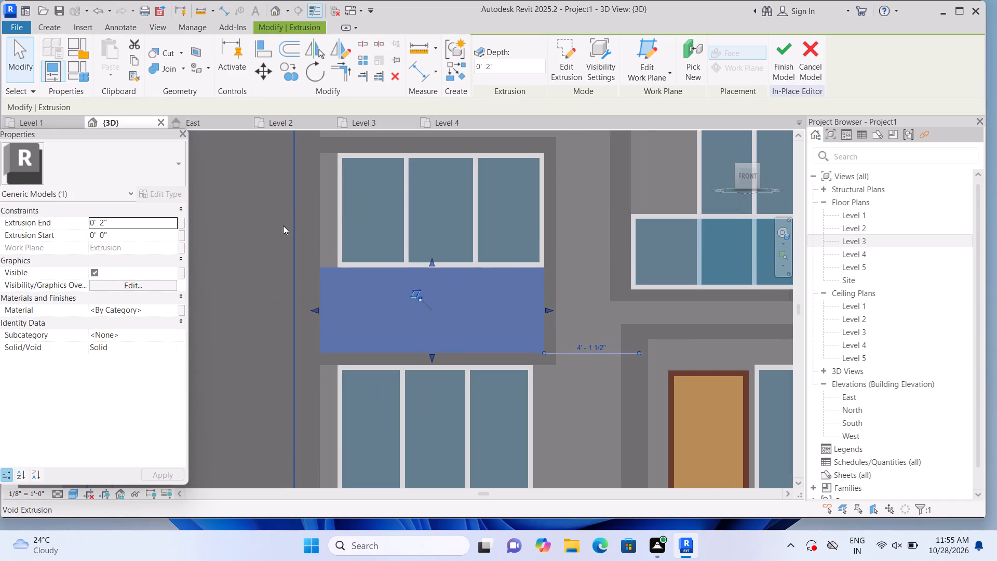
scroll(307, 208, up, 1)
middle_drag(266, 259, 238, 283)
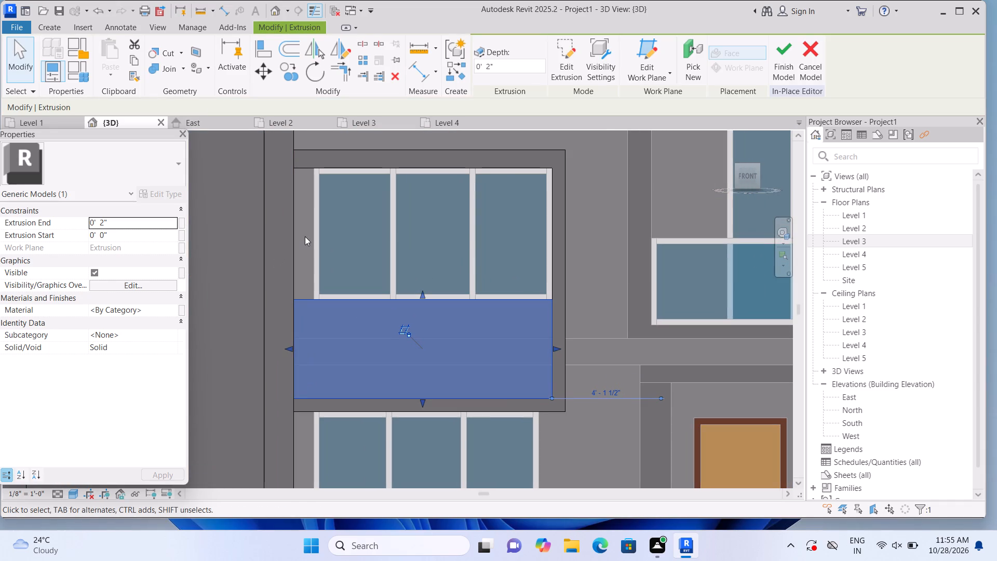
key(Escape)
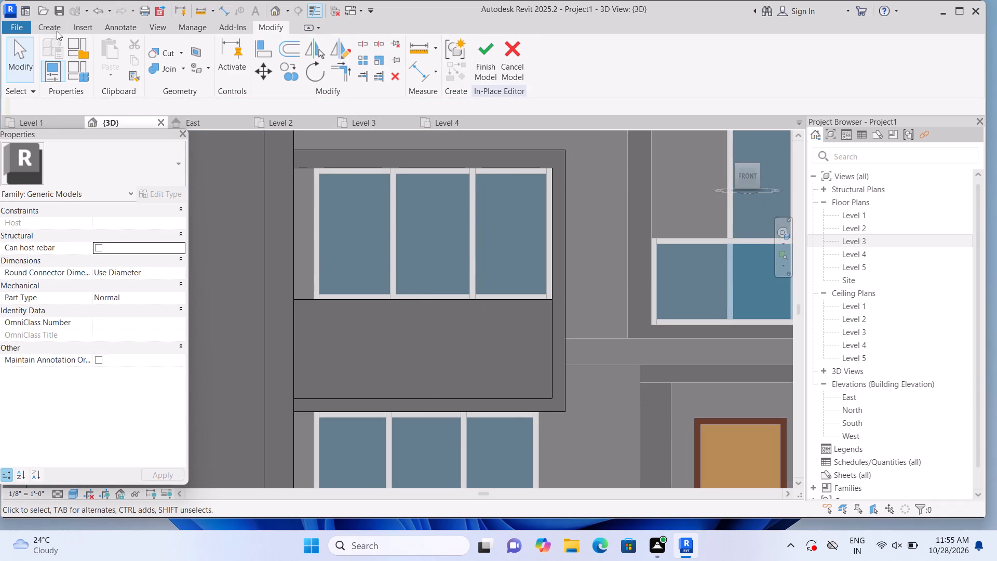
Extrude a rectangle about 9" by 4' 11 5/8" between the upper window and tall panel, 2" deep, on the 9" wall's front face.
click(53, 26)
click(129, 47)
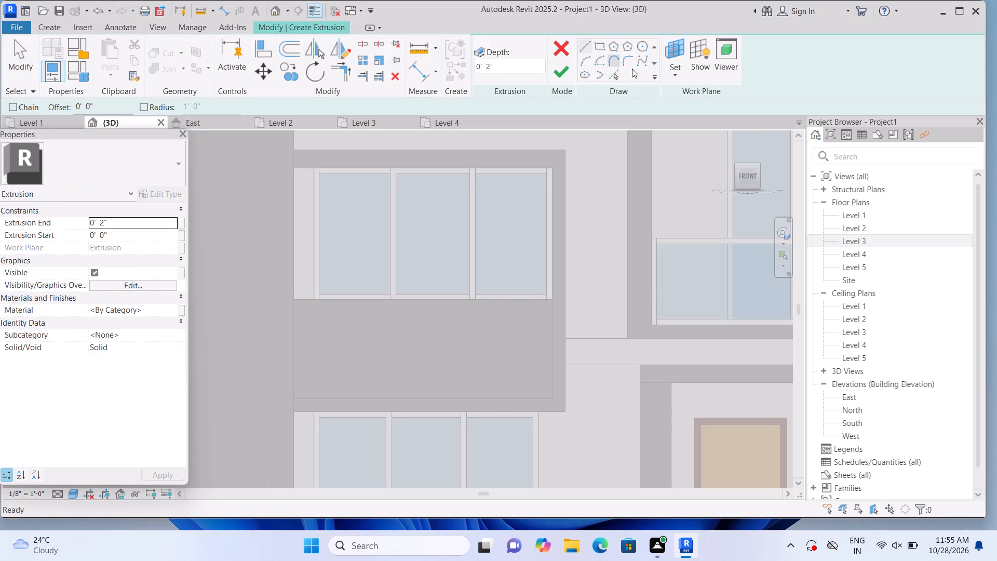
click(668, 72)
click(677, 123)
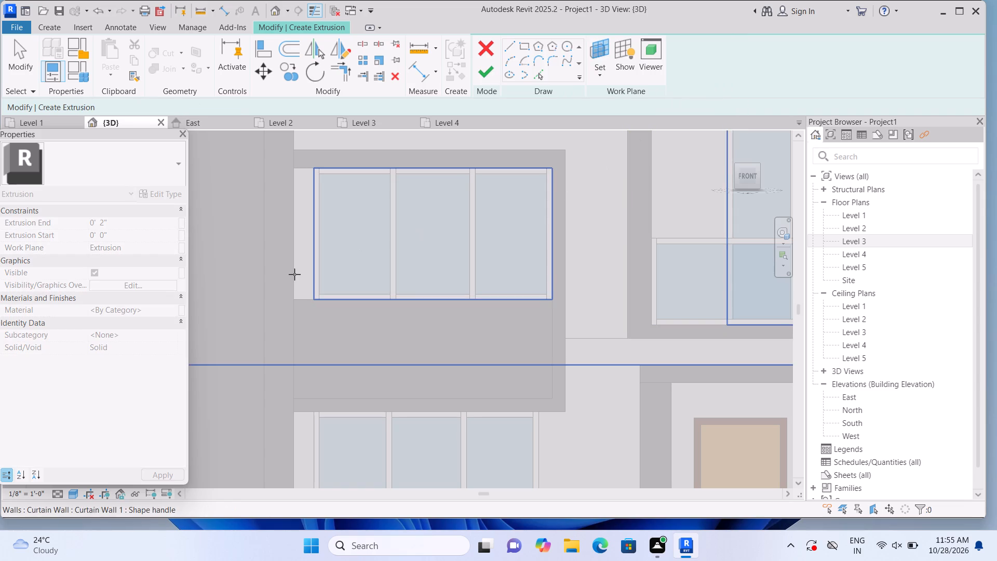
scroll(302, 277, up, 3)
middle_drag(307, 285, 306, 346)
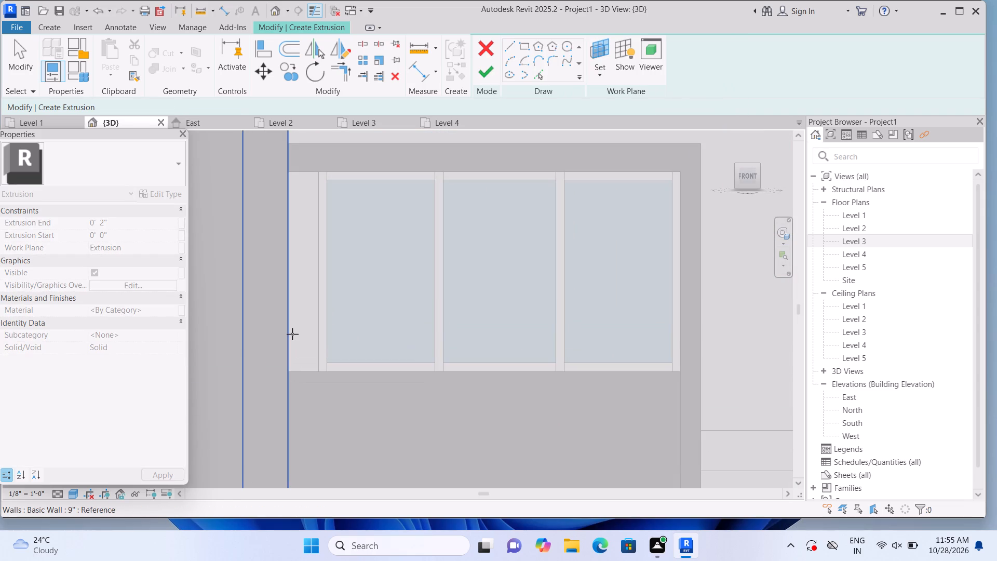
click(292, 334)
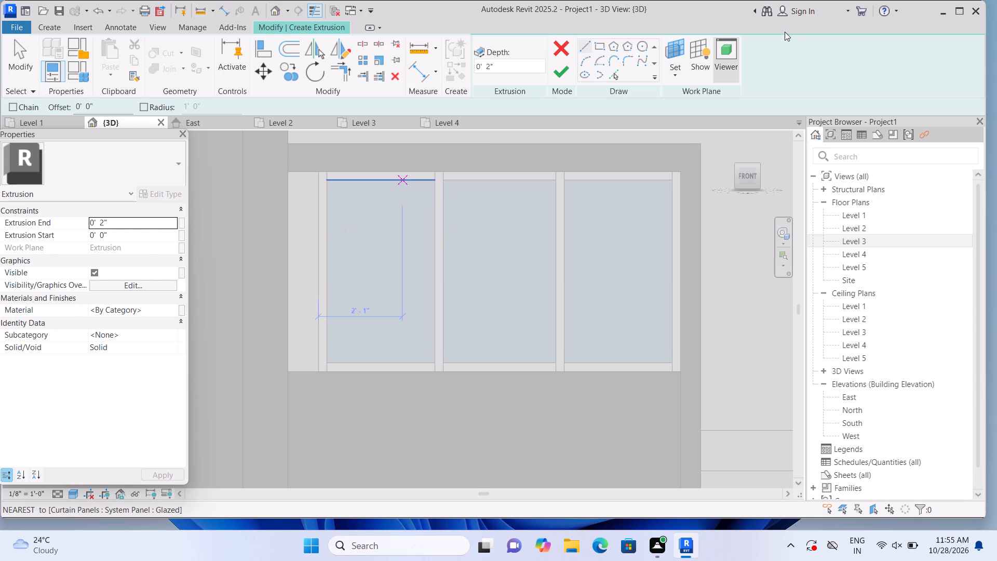
click(679, 72)
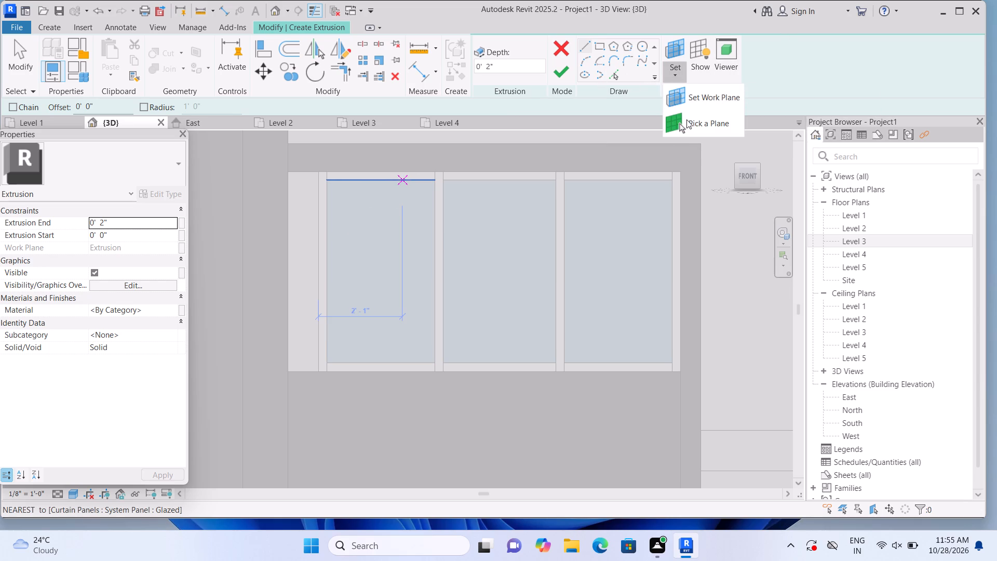
click(686, 122)
click(347, 235)
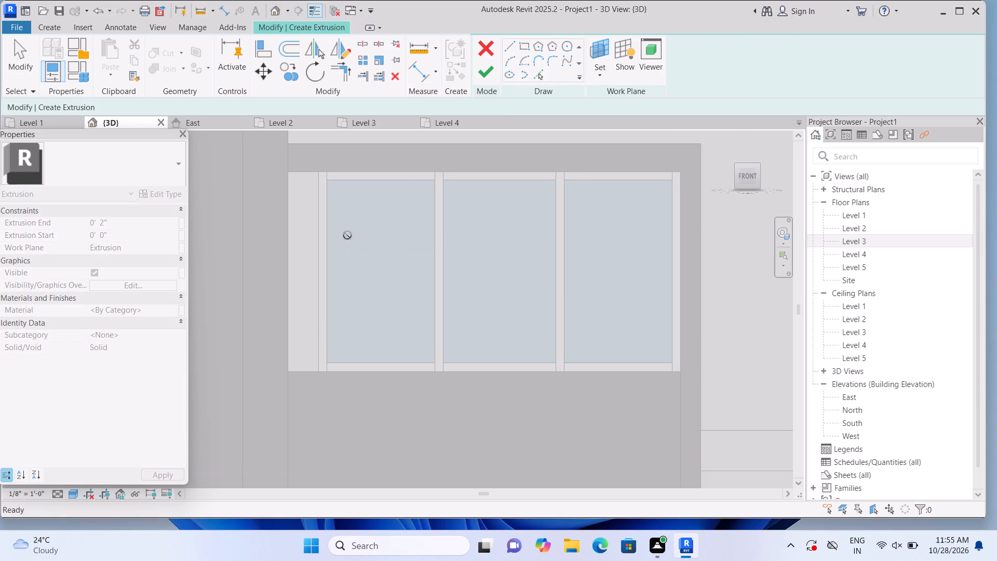
click(604, 48)
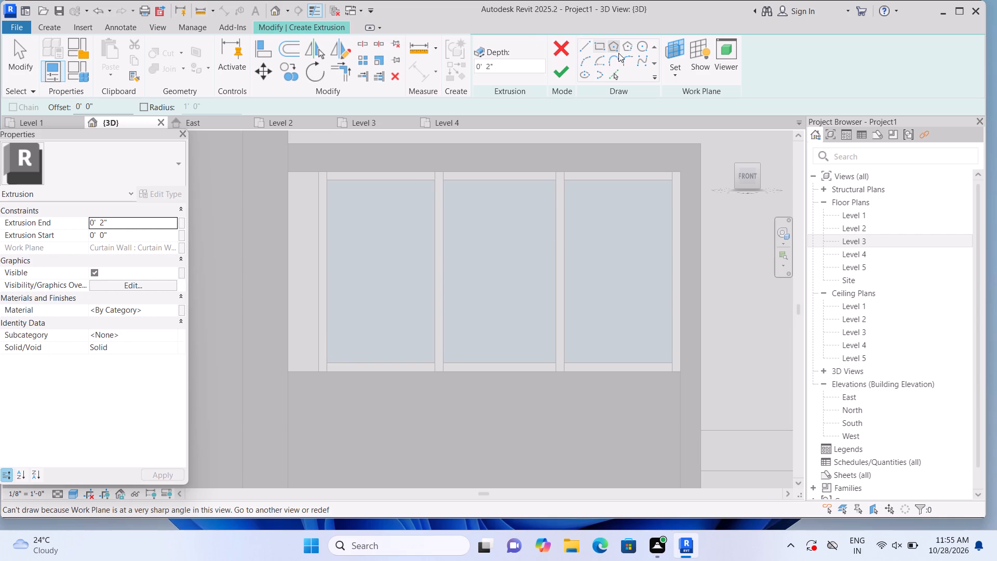
click(667, 71)
click(665, 120)
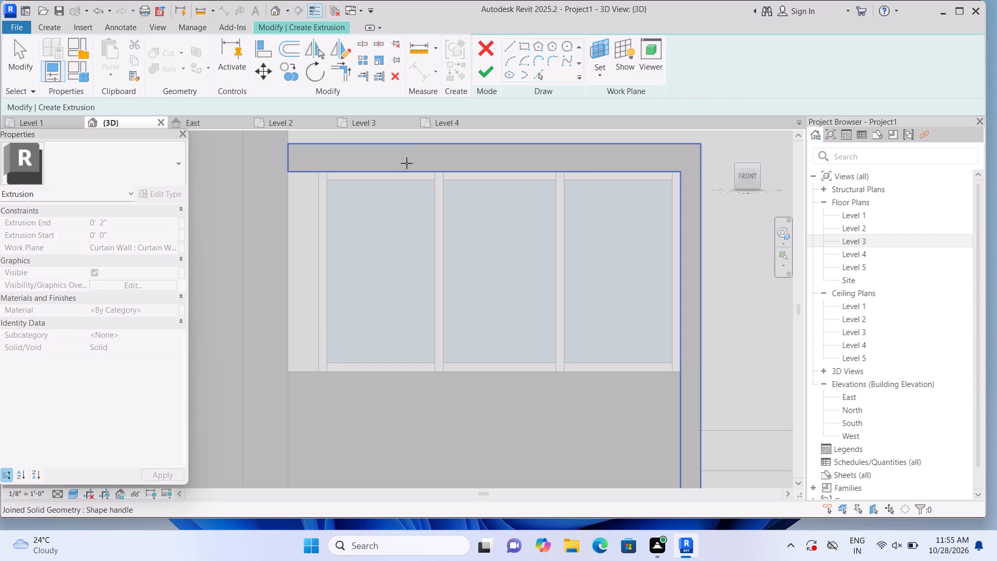
click(307, 220)
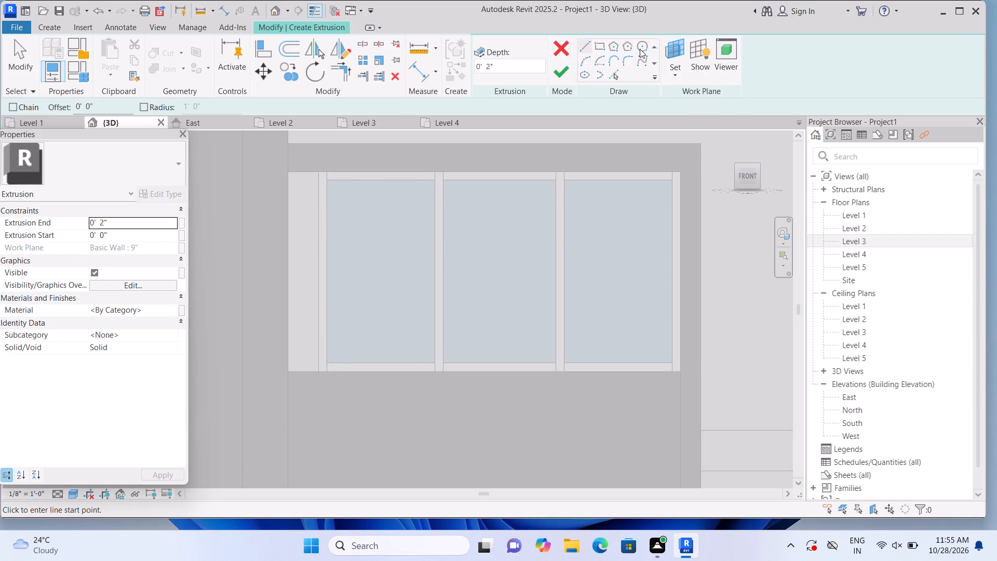
click(601, 48)
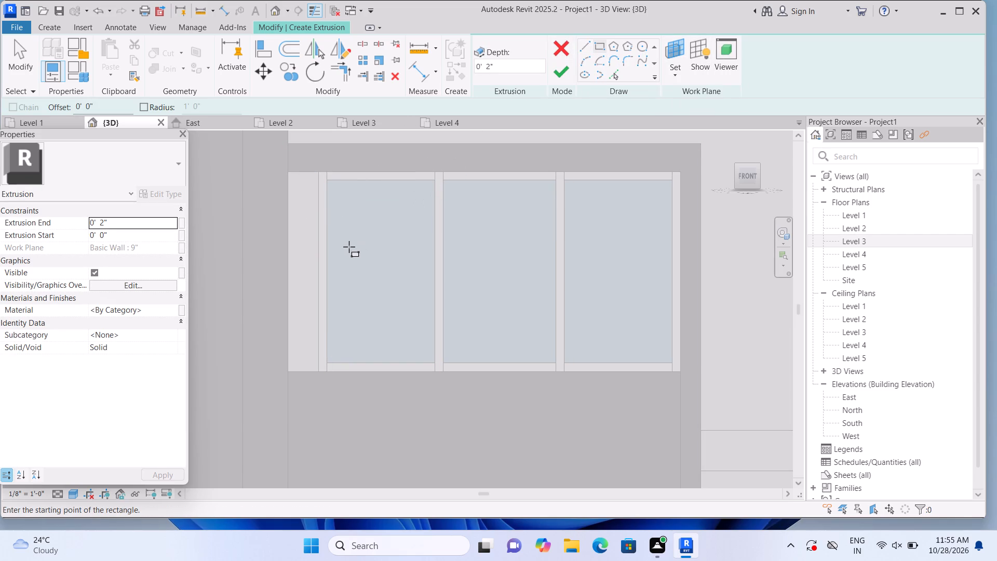
click(316, 372)
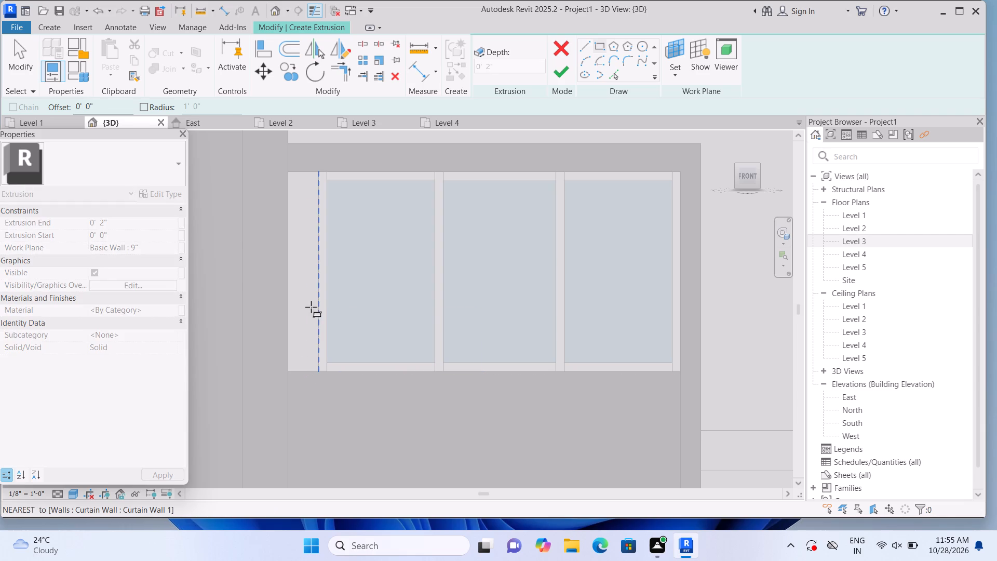
click(293, 174)
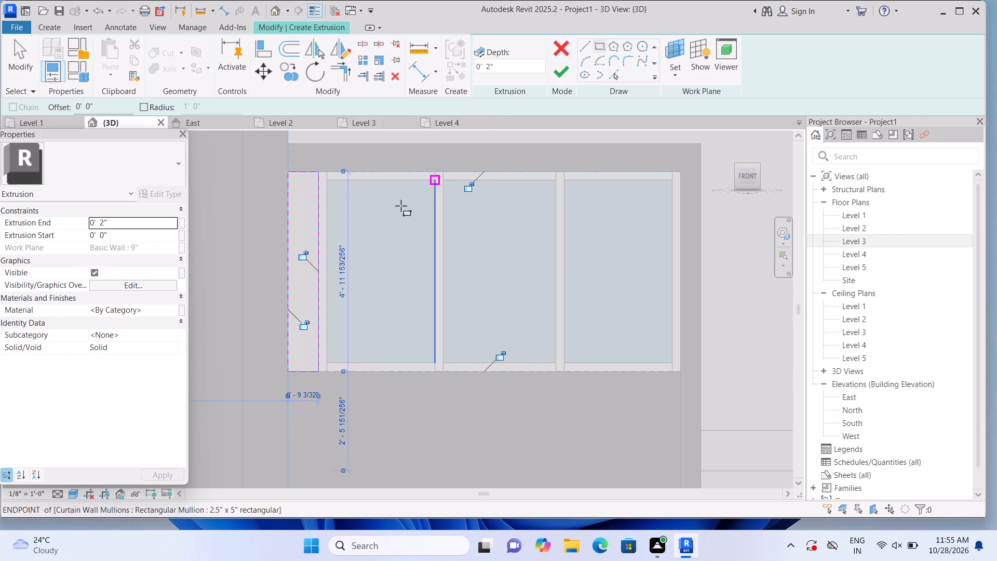
click(562, 74)
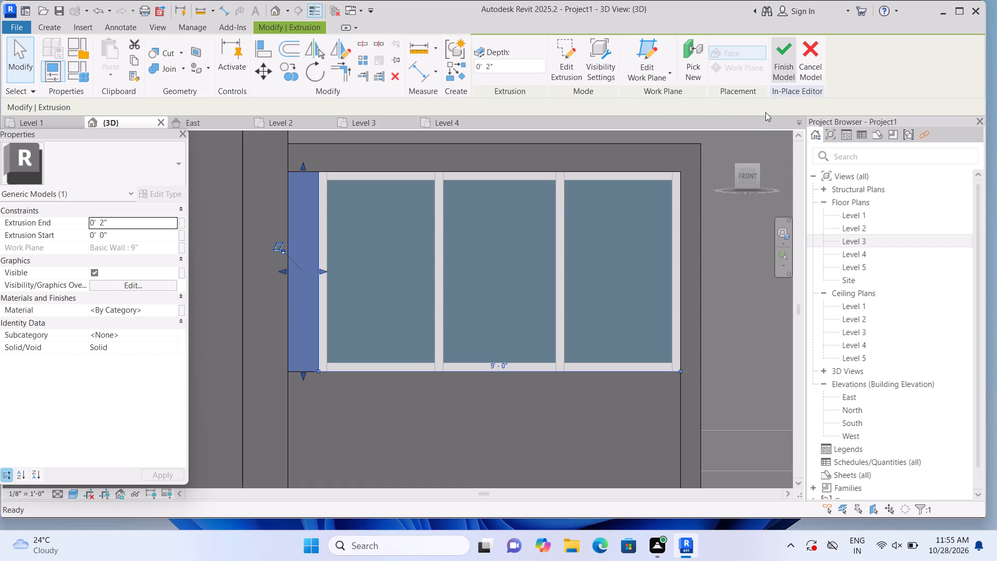
Delete the protruding infill panel extrusion below the upper window, between the window and the frame's lower strip.
click(725, 139)
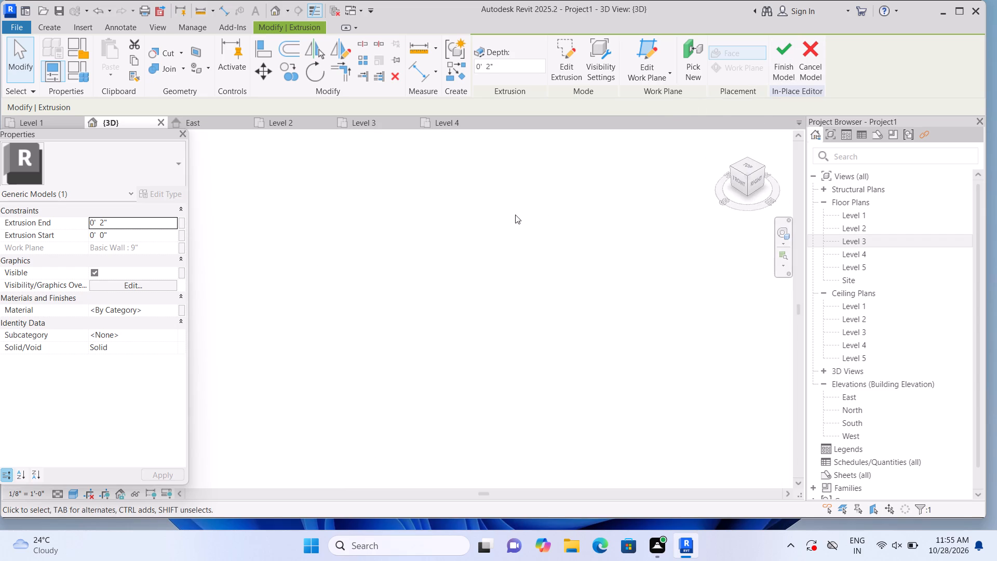
scroll(282, 332, up, 6)
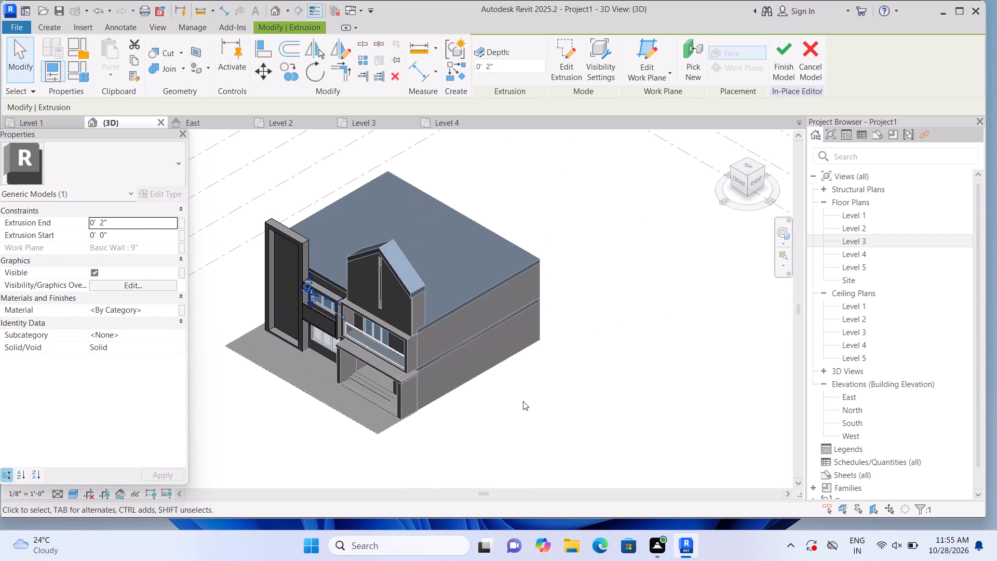
click(523, 401)
scroll(504, 400, up, 3)
middle_drag(519, 403, 564, 407)
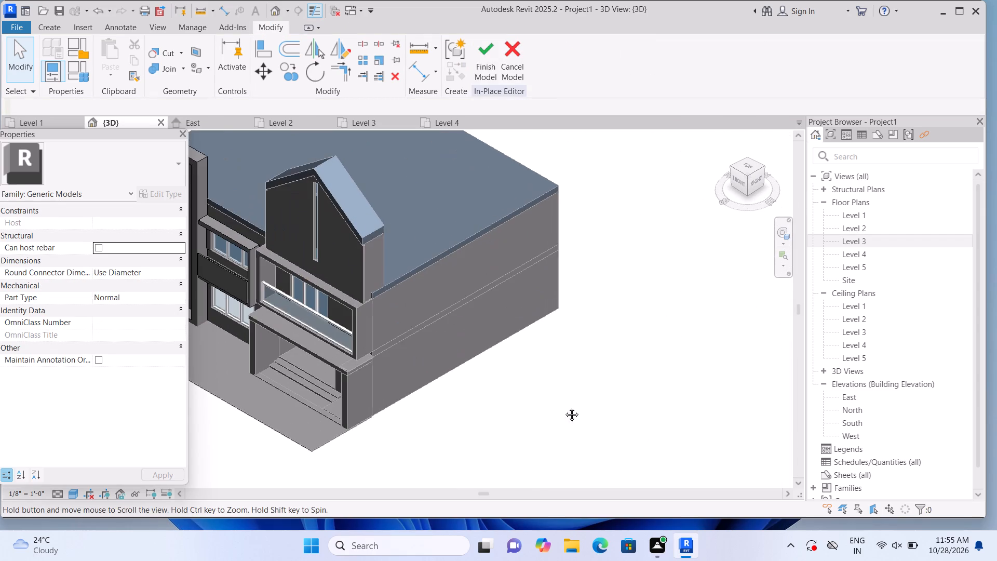
middle_drag(564, 407, 672, 419)
scroll(402, 314, up, 4)
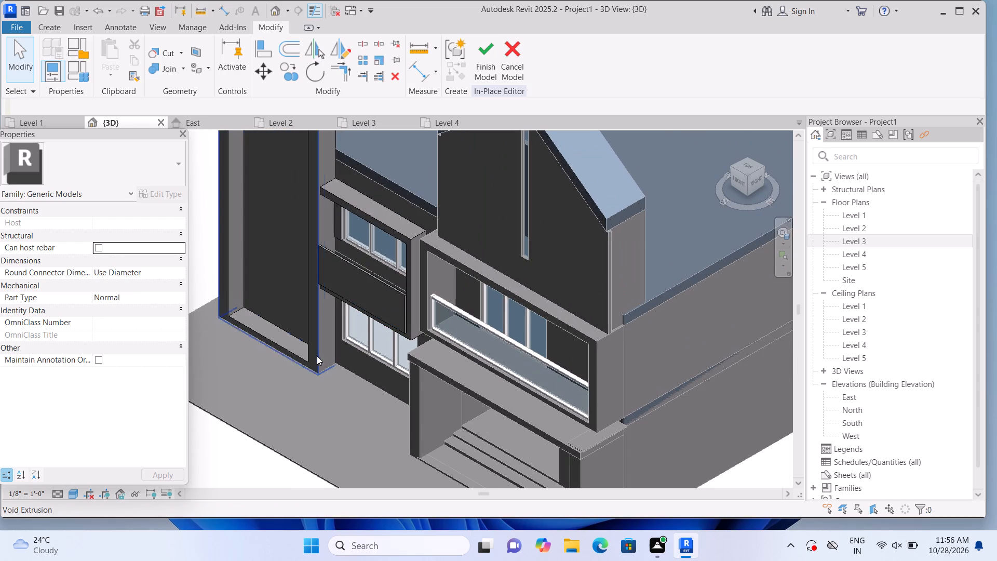
click(369, 288)
key(Delete)
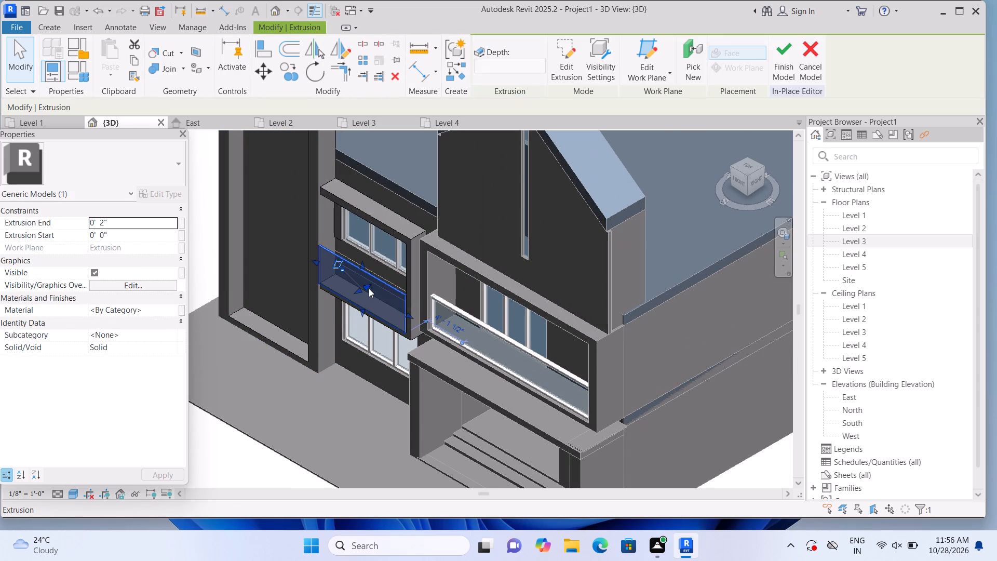
Extrude a rectangle about 9' 9" by 3' 9" below the upper window, 2" deep, on the 9" wall's front face inside the frame.
scroll(352, 298, up, 1)
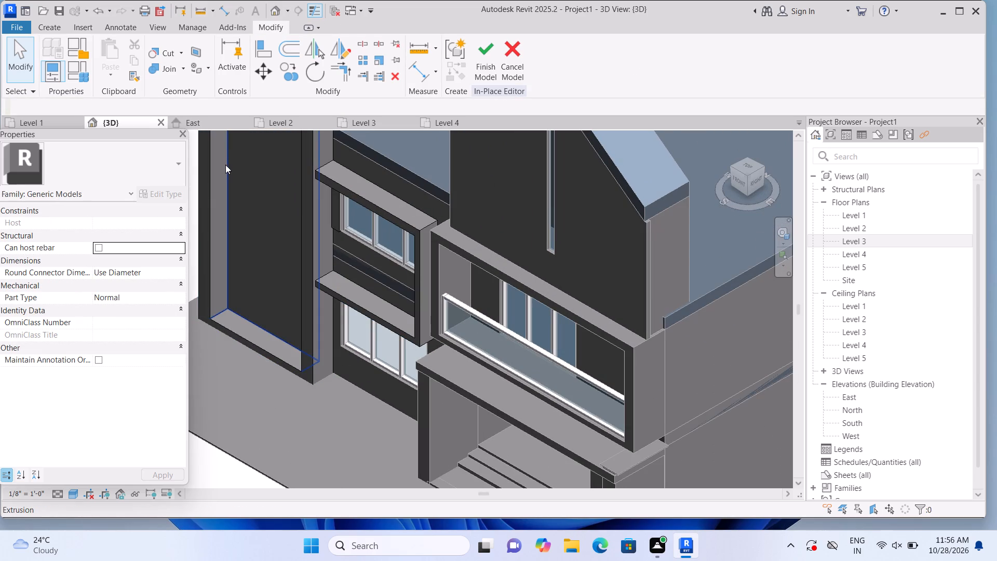
scroll(351, 218, up, 2)
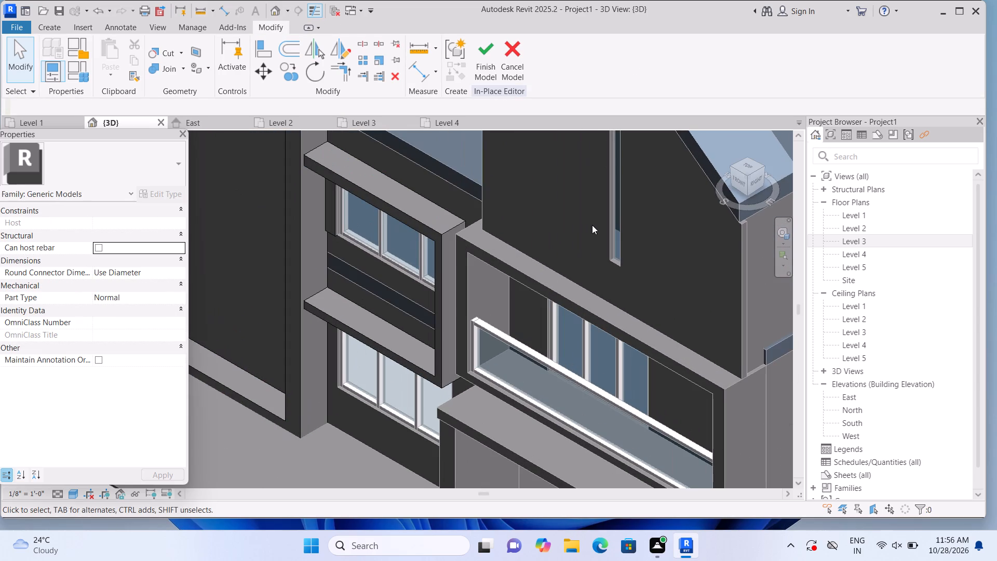
click(744, 186)
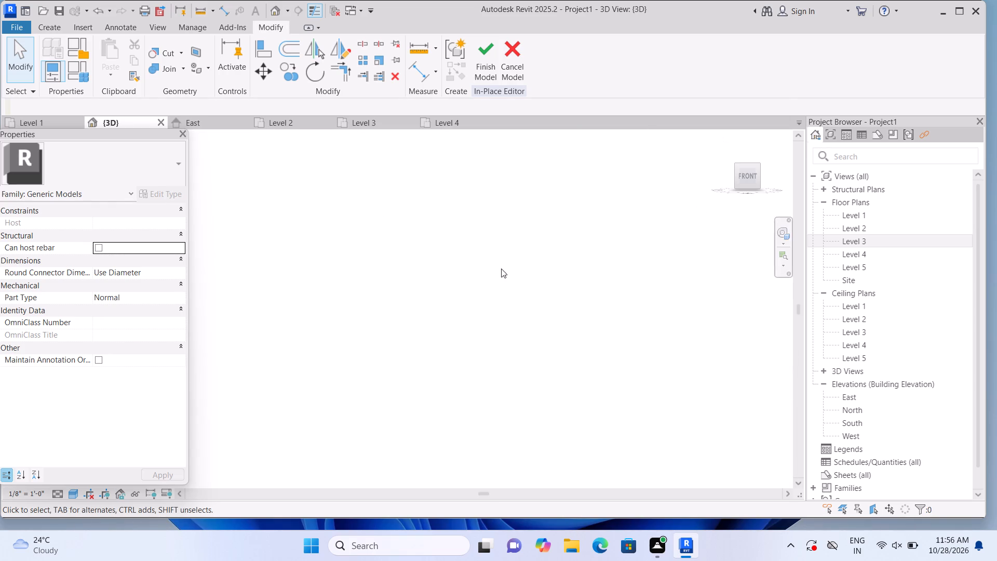
scroll(334, 333, up, 13)
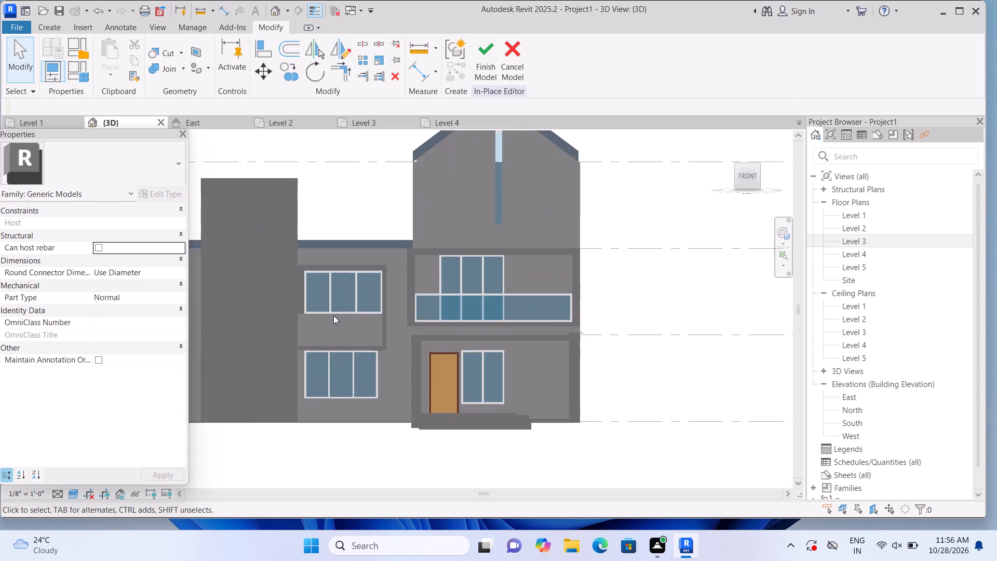
scroll(333, 315, up, 4)
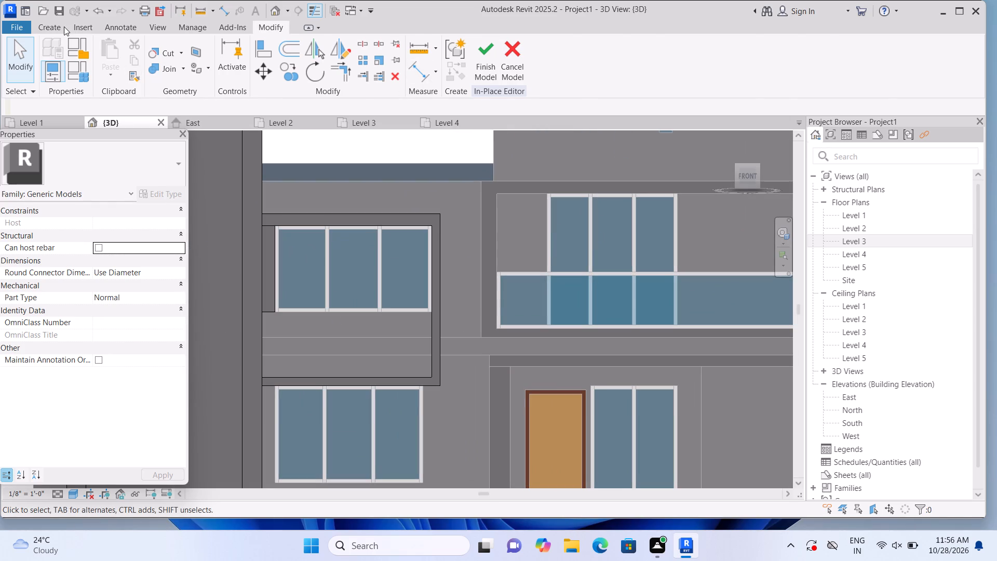
click(63, 26)
click(109, 44)
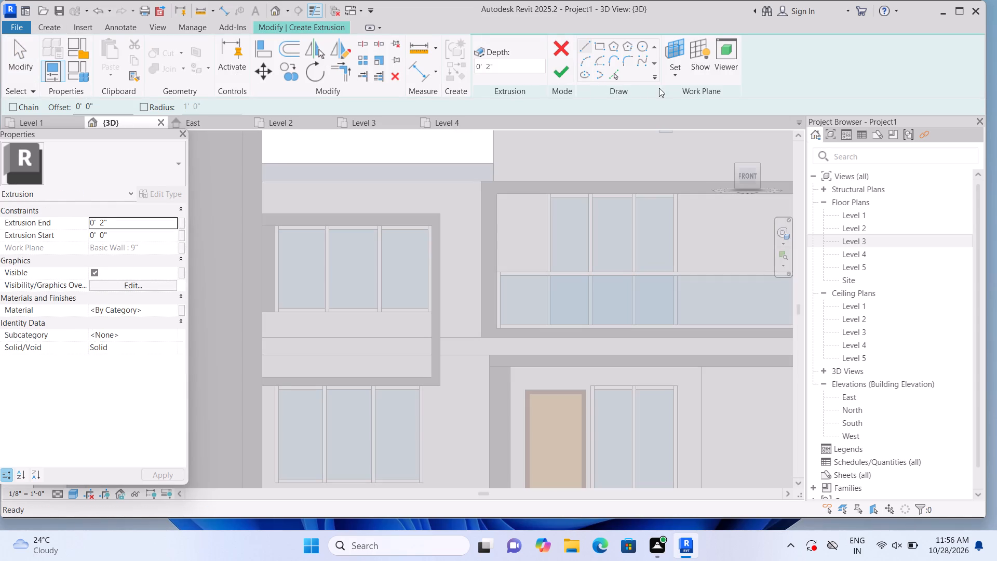
click(667, 79)
click(667, 126)
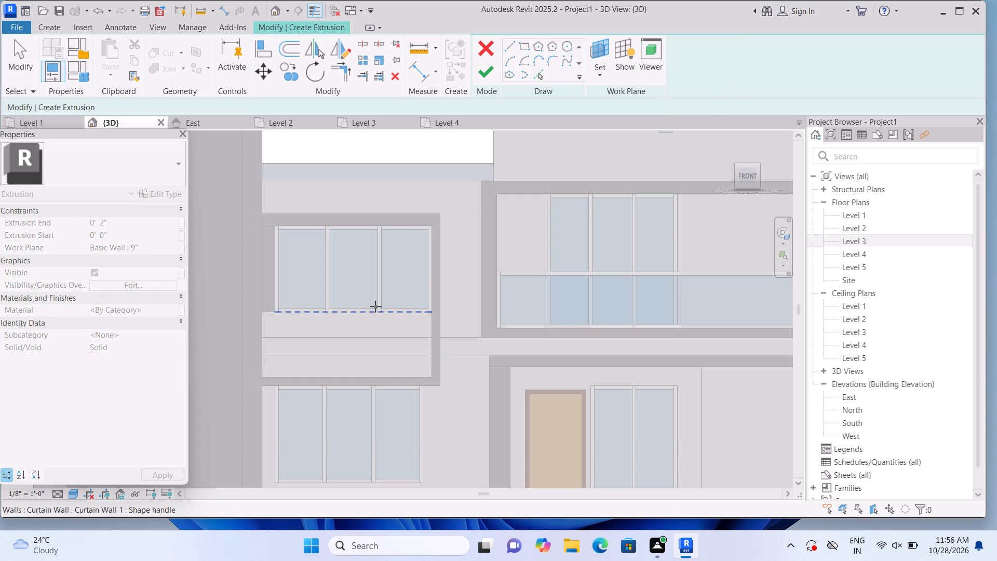
click(368, 313)
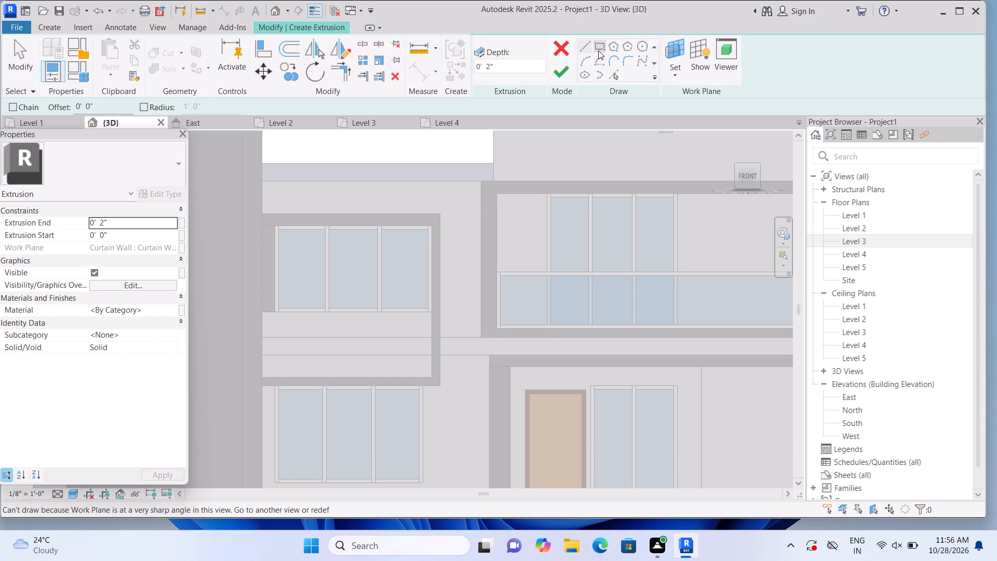
click(598, 50)
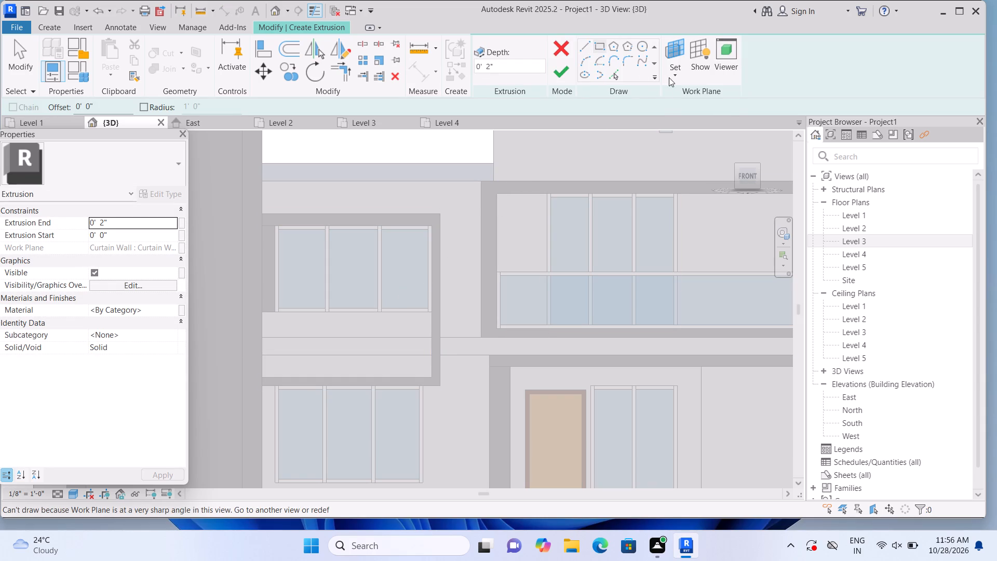
click(669, 77)
click(677, 119)
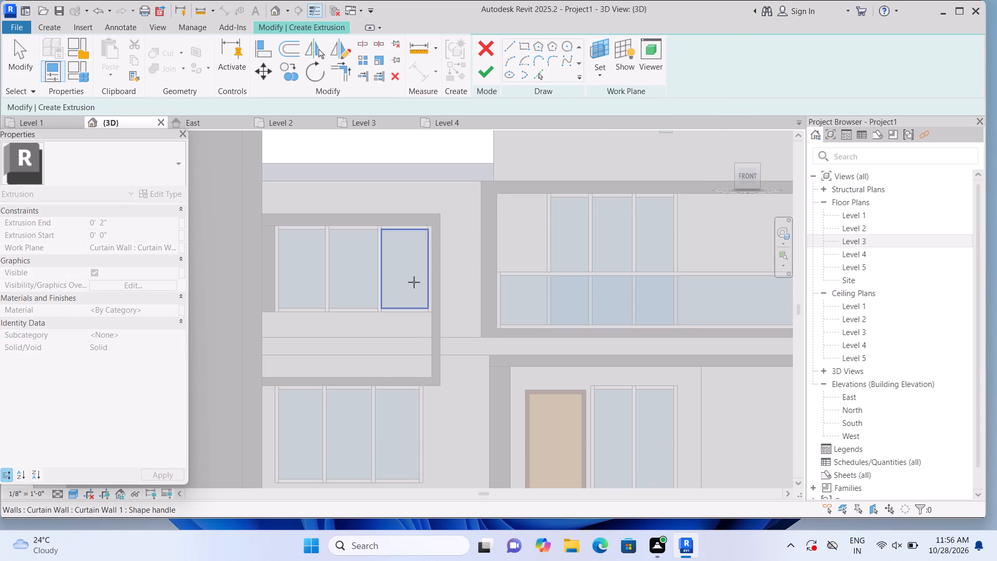
click(396, 327)
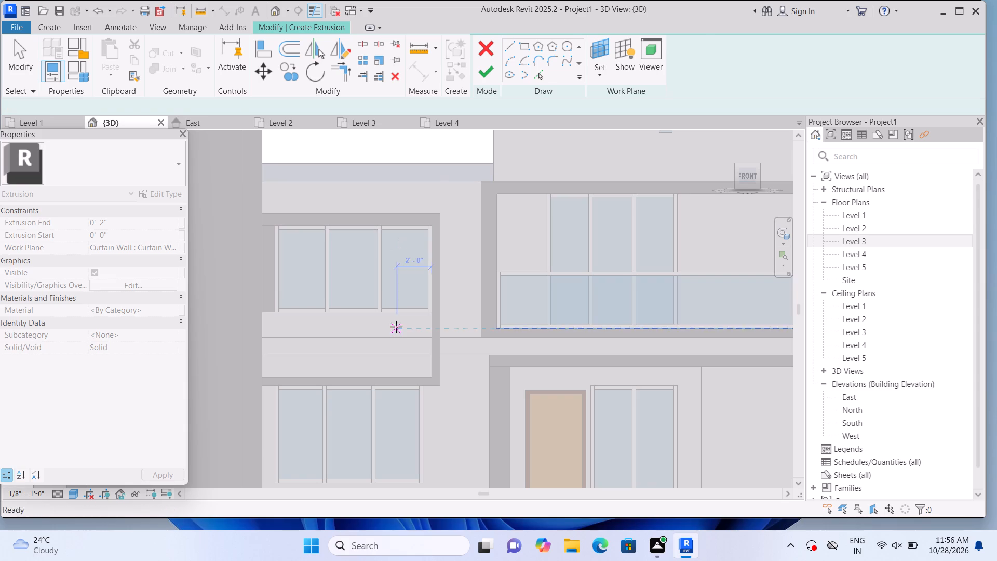
click(595, 47)
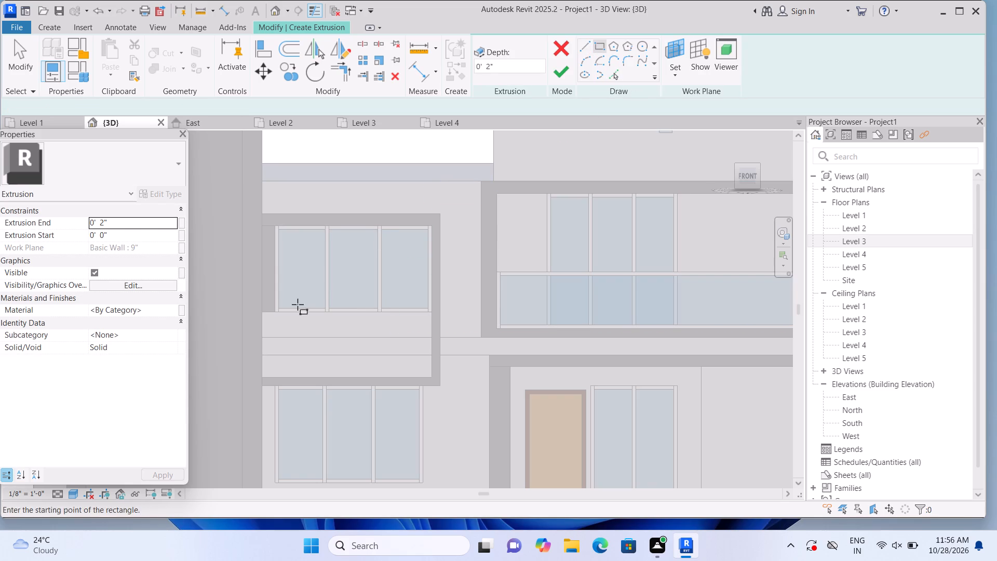
click(264, 314)
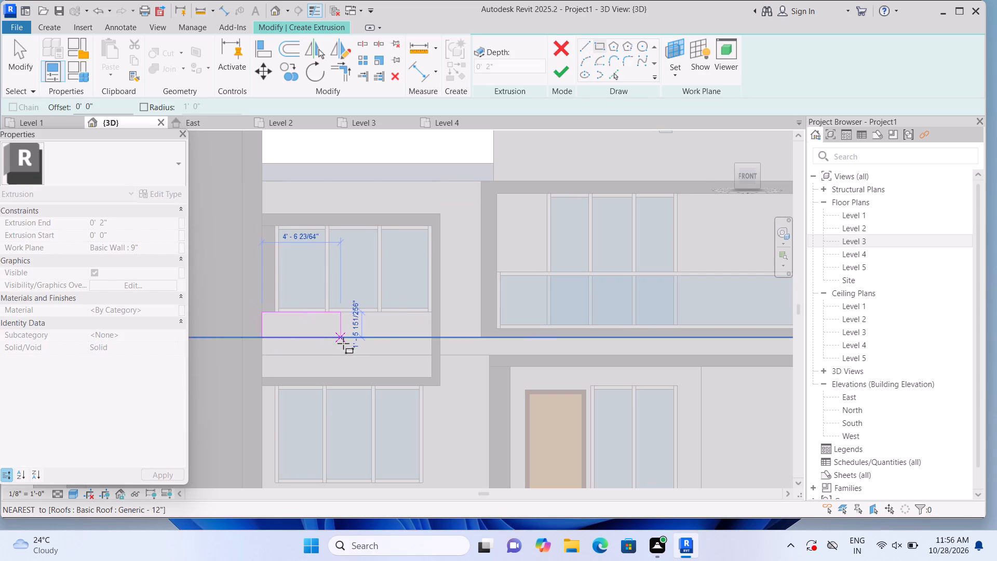
click(431, 374)
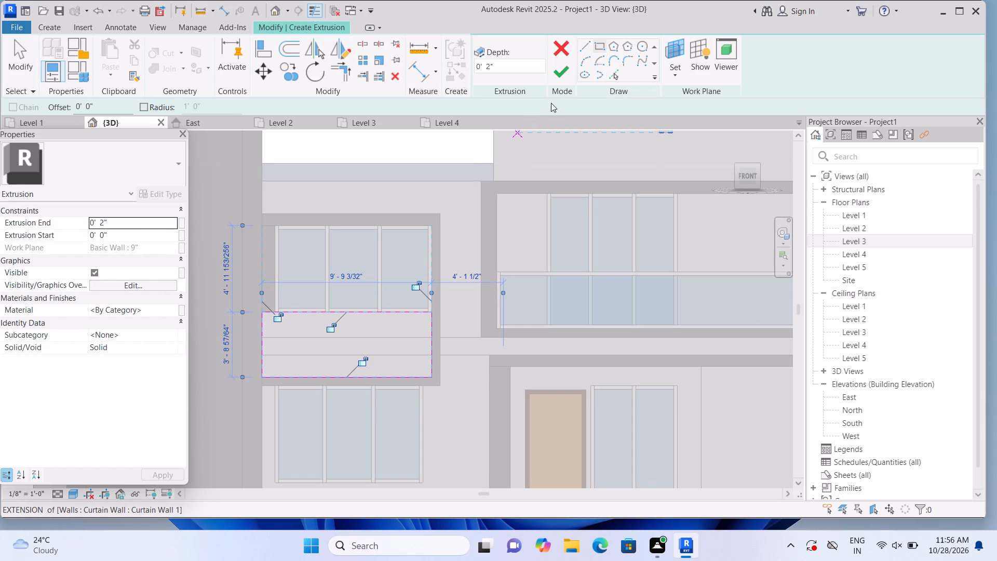
click(567, 76)
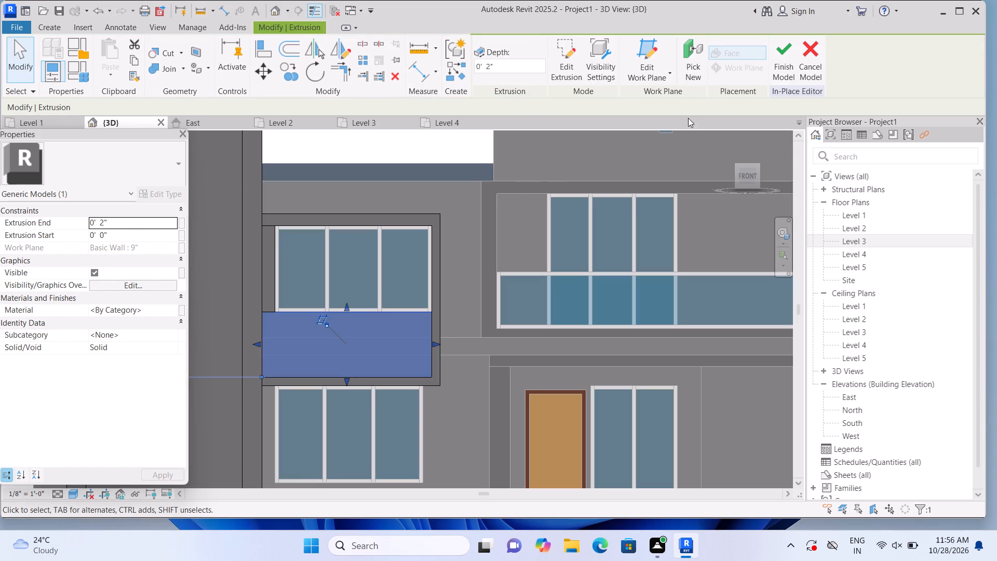
click(724, 137)
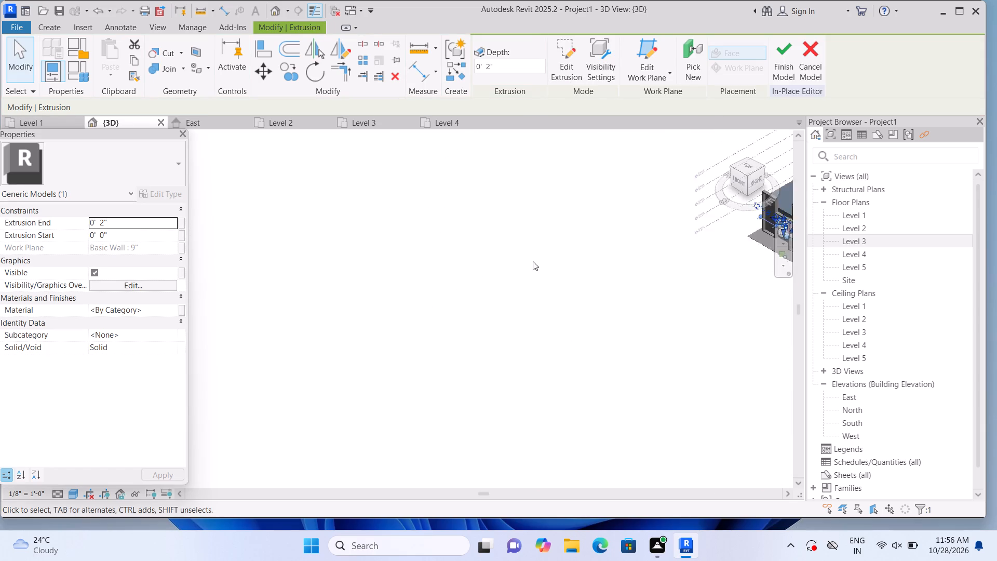
scroll(315, 361, up, 9)
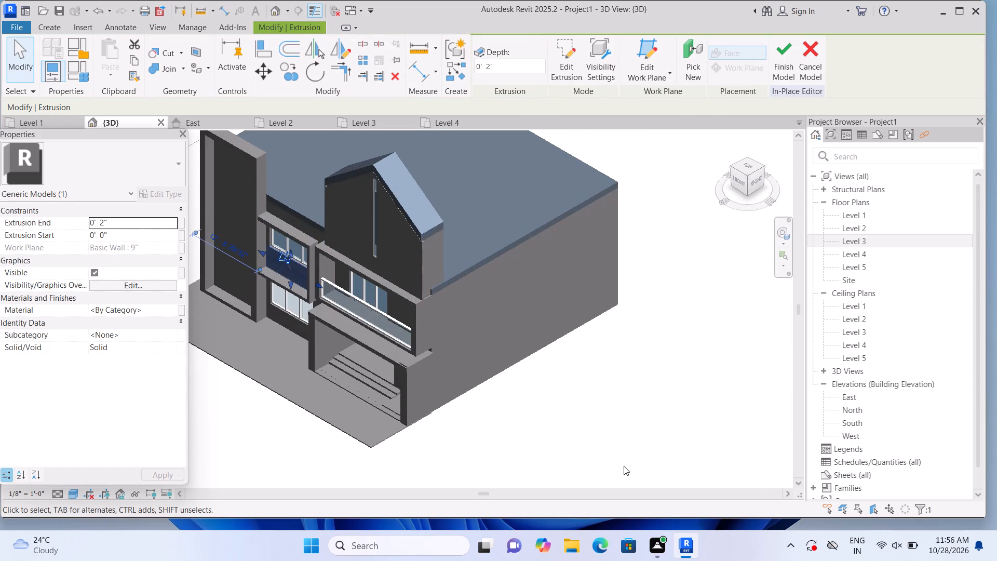
Join the infill panel extrusion below the upper window with the surrounding window frame geometry.
click(619, 428)
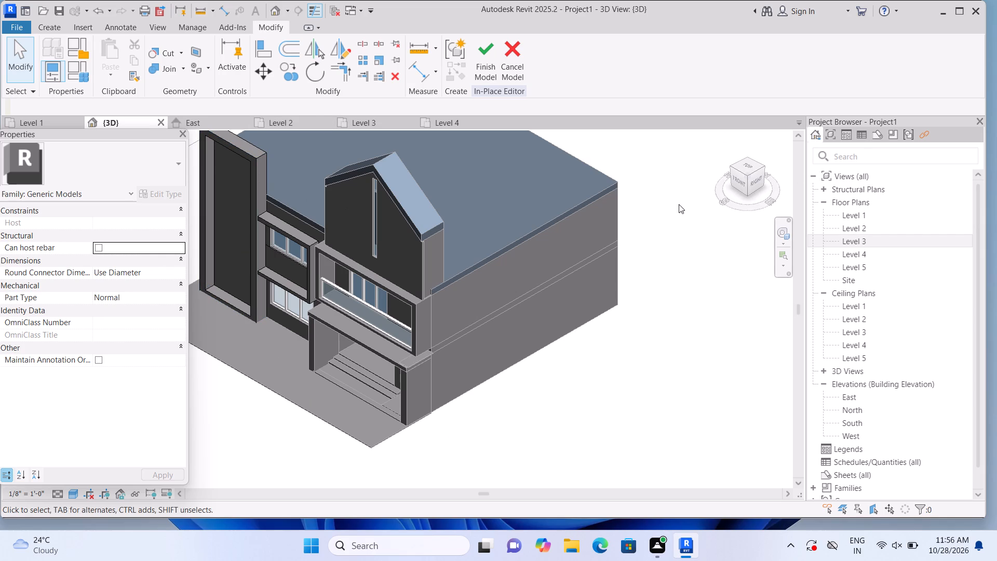
click(739, 184)
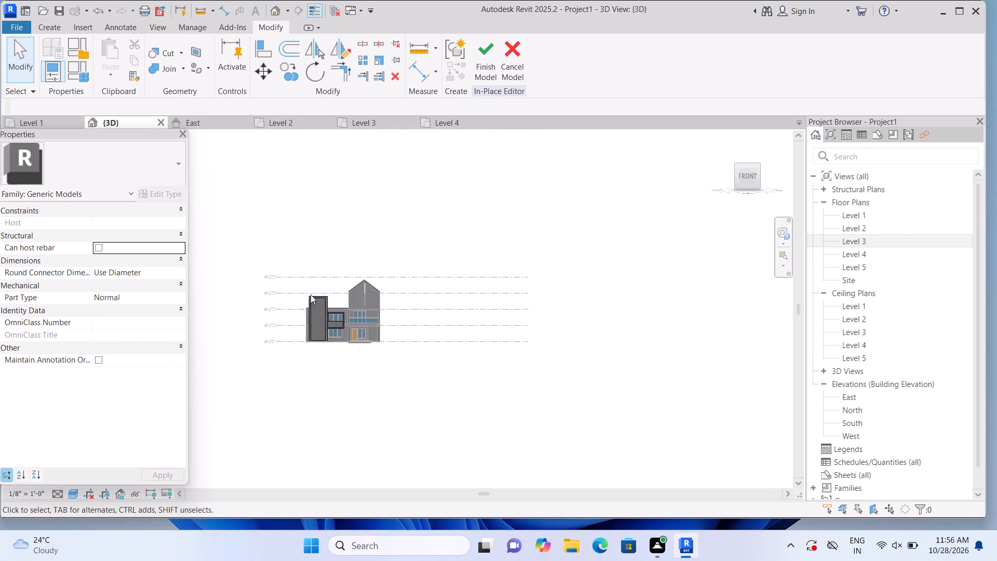
scroll(308, 312, up, 10)
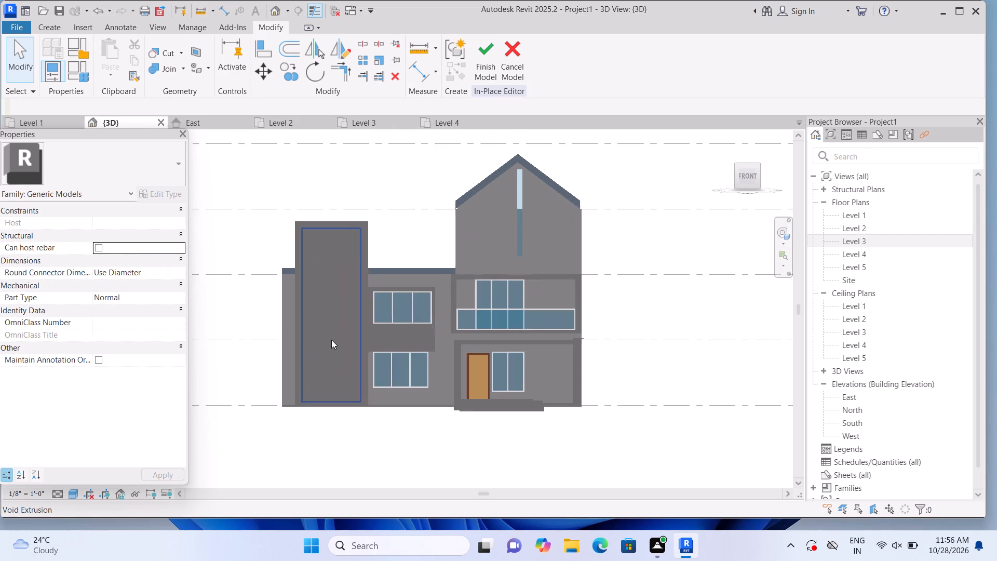
scroll(331, 340, up, 1)
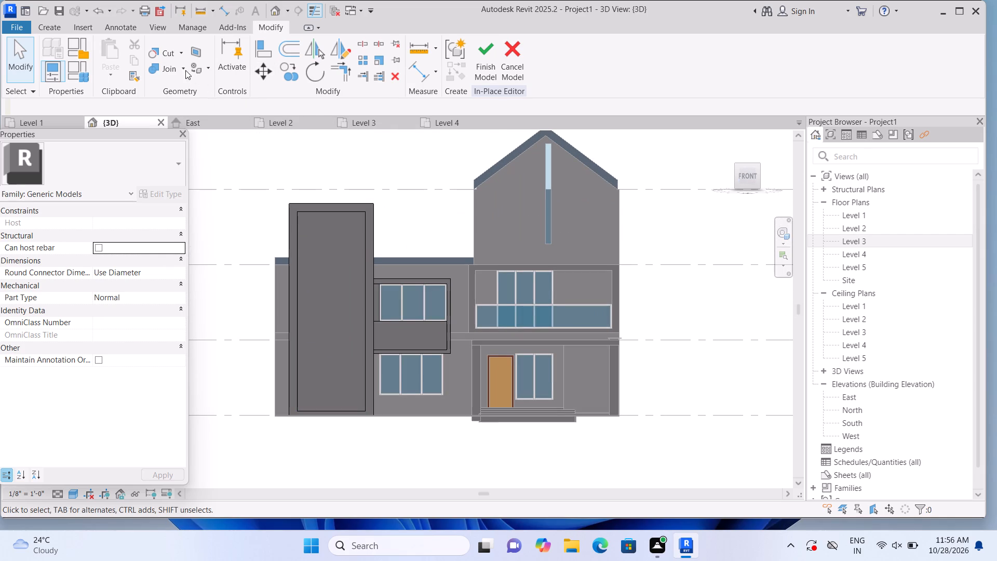
click(181, 67)
click(180, 91)
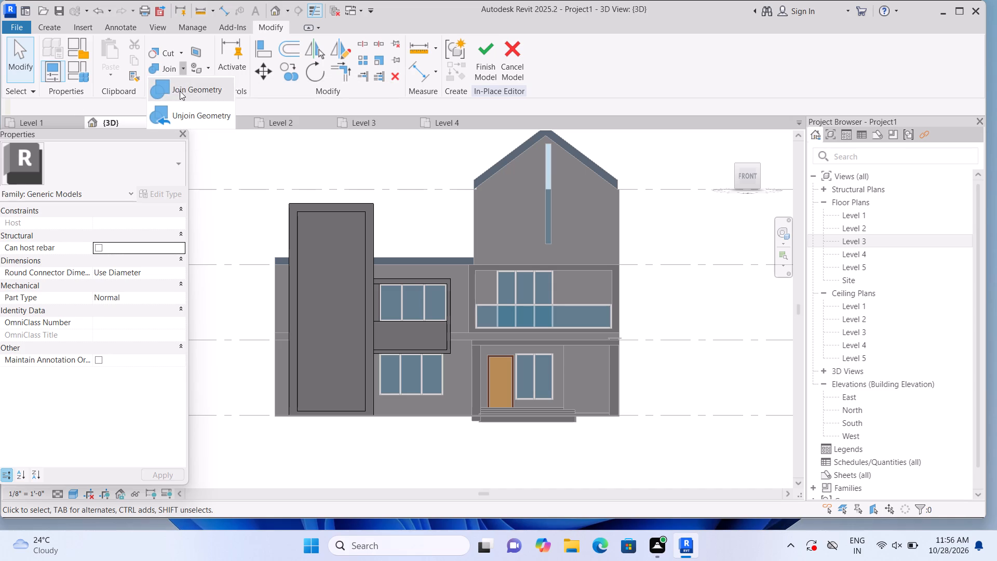
scroll(409, 338, up, 1)
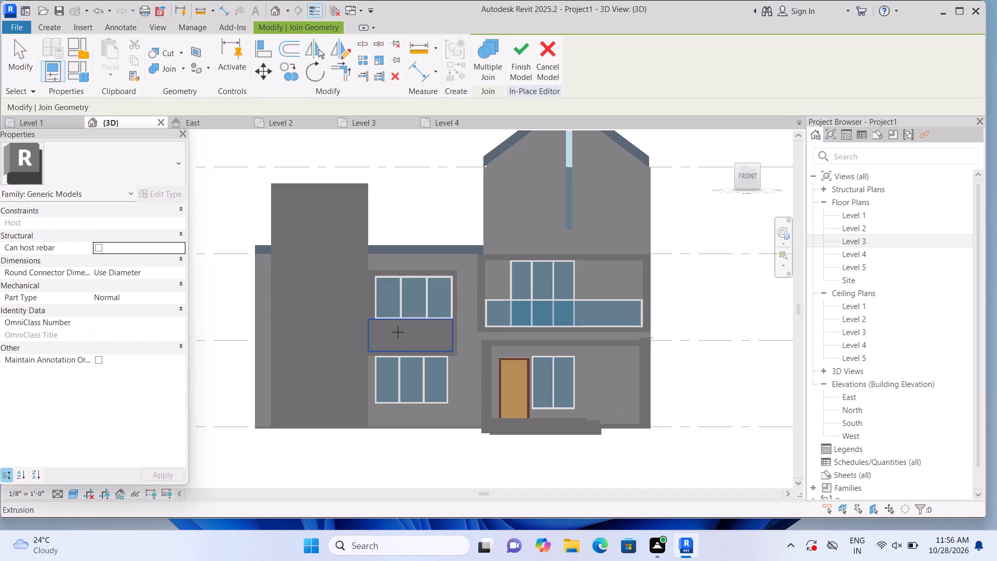
click(397, 332)
click(375, 312)
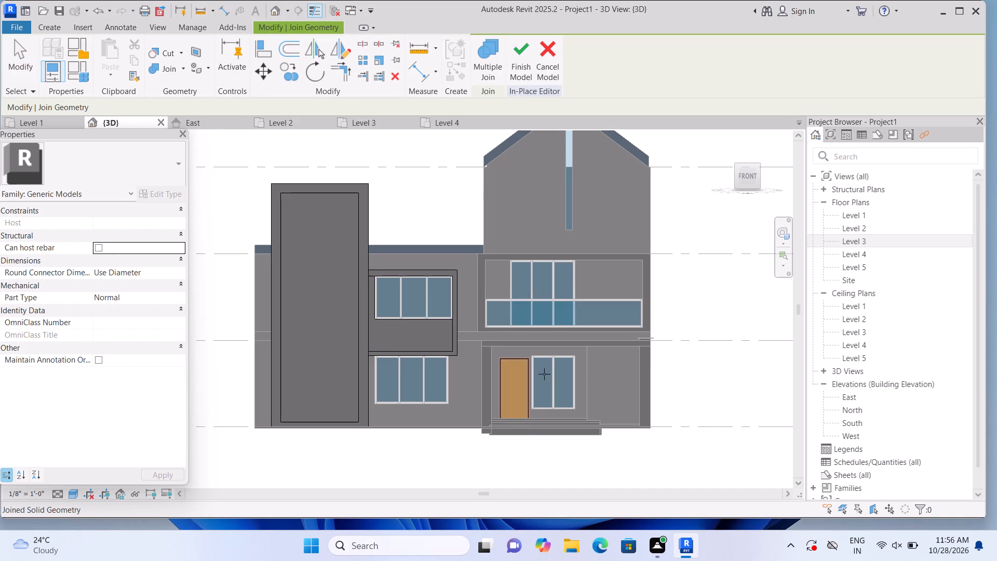
key(Escape)
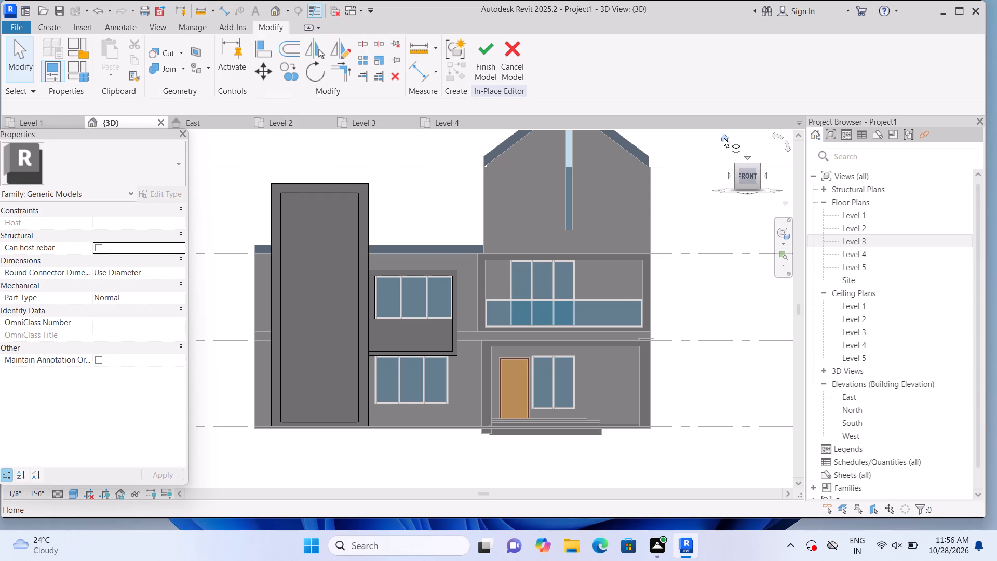
Examine the tall facade panel, the window framing and the infill panels from the front and both sides of the house.
click(725, 137)
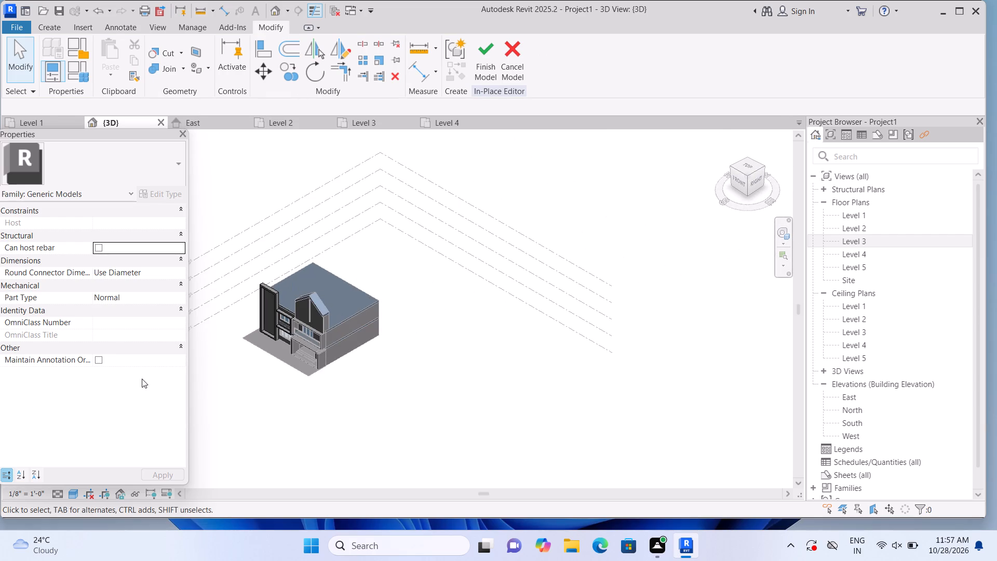
scroll(240, 354, up, 6)
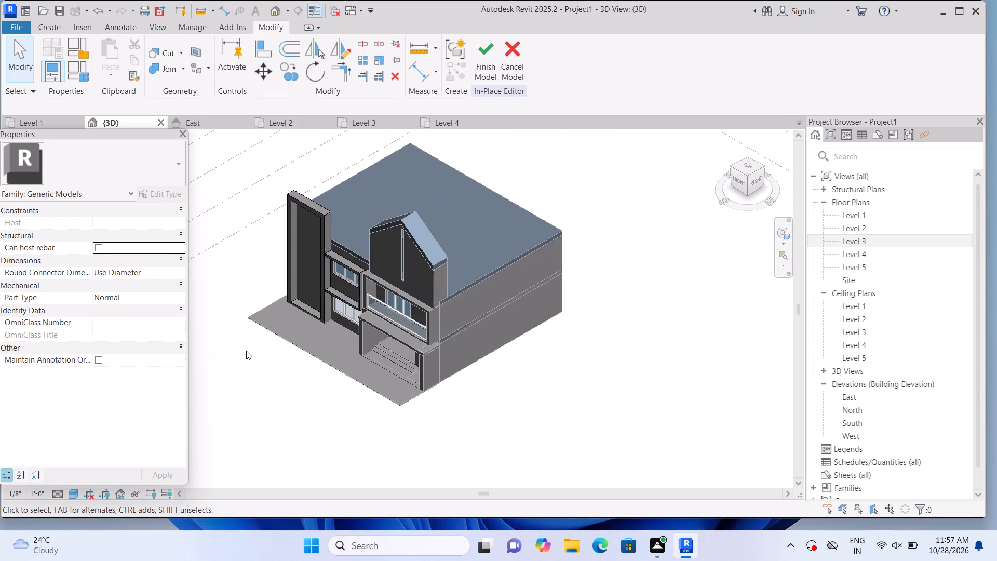
middle_drag(247, 354, 267, 408)
scroll(267, 408, up, 2)
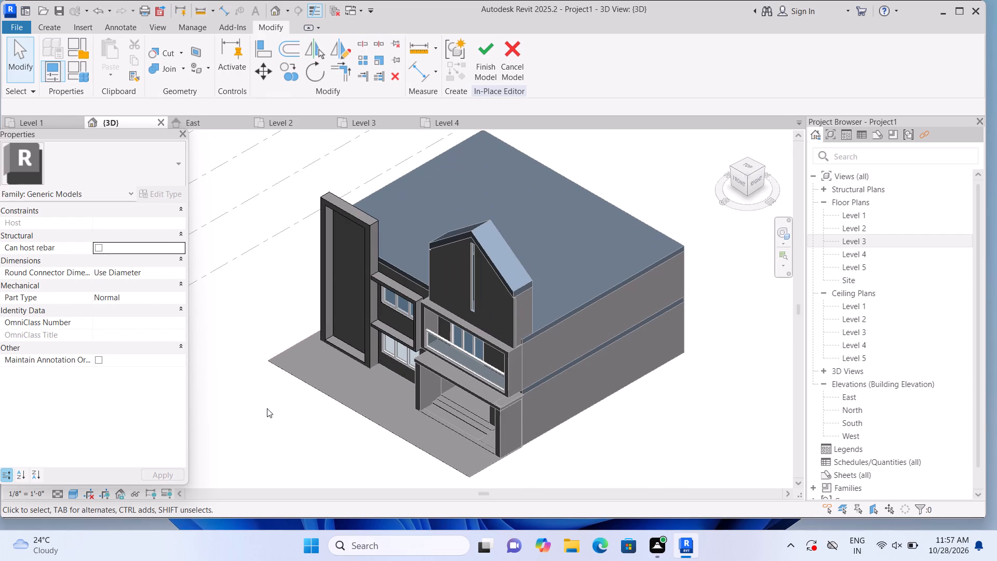
middle_drag(267, 408, 225, 383)
scroll(224, 381, up, 1)
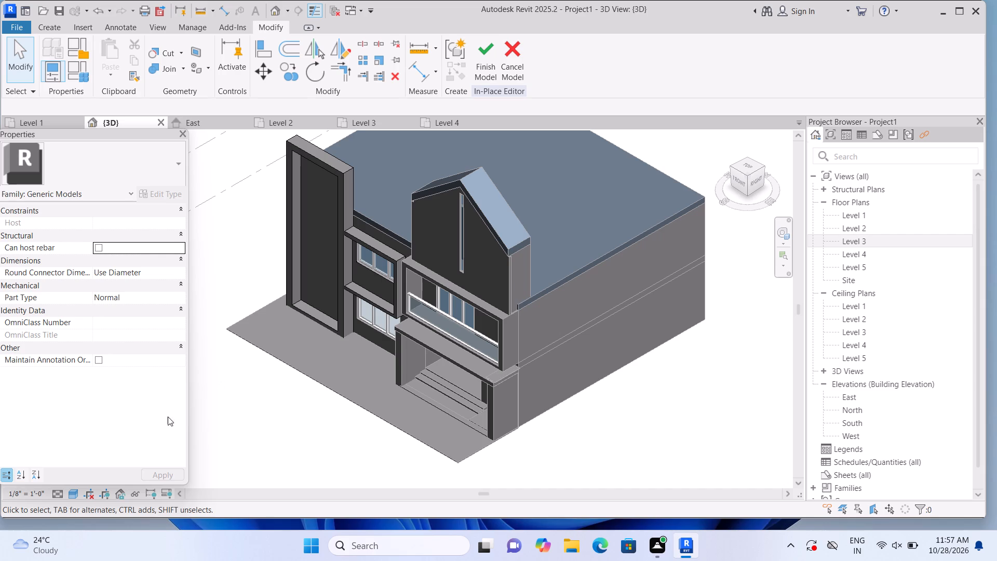
shift+middle_drag(225, 415, 313, 445)
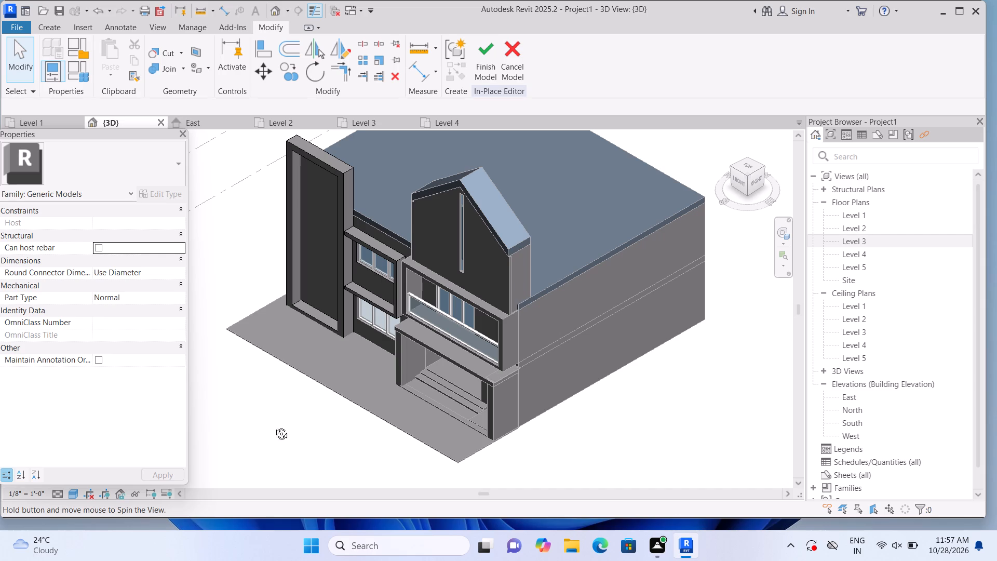
middle_drag(263, 417, 384, 422)
scroll(396, 407, up, 1)
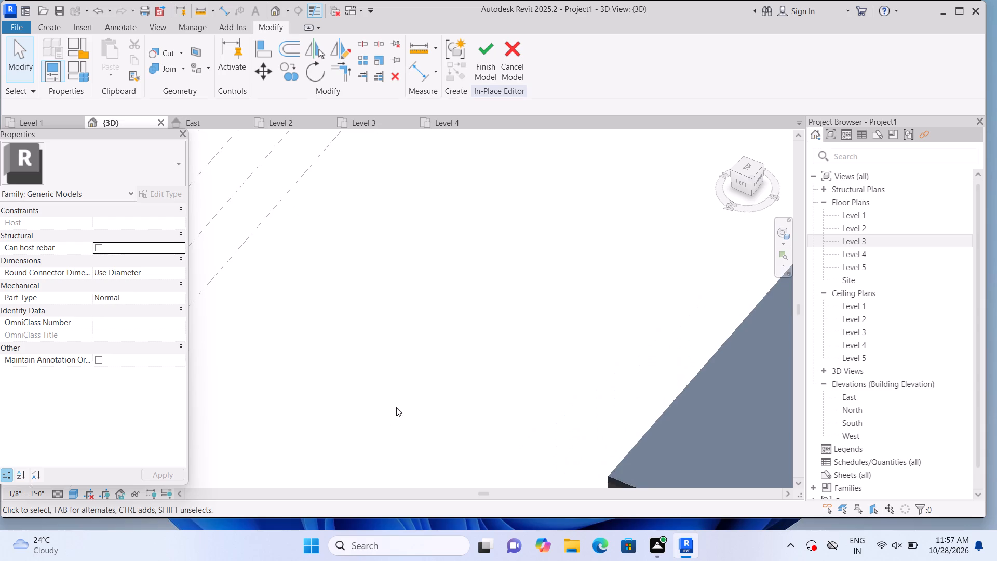
middle_drag(395, 407, 168, 270)
scroll(290, 380, down, 1)
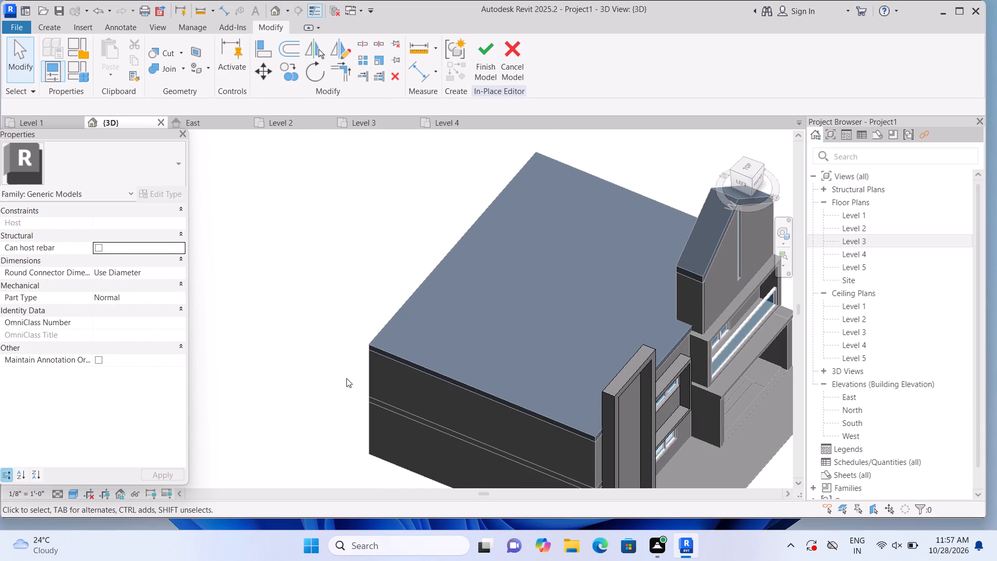
middle_drag(318, 400, 280, 383)
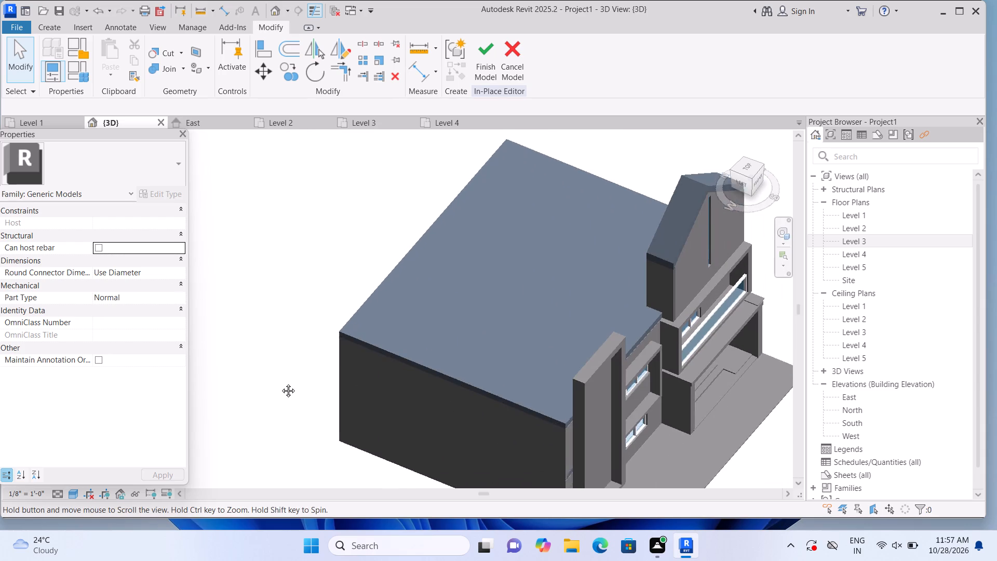
middle_drag(280, 383, 262, 372)
middle_drag(764, 434, 716, 440)
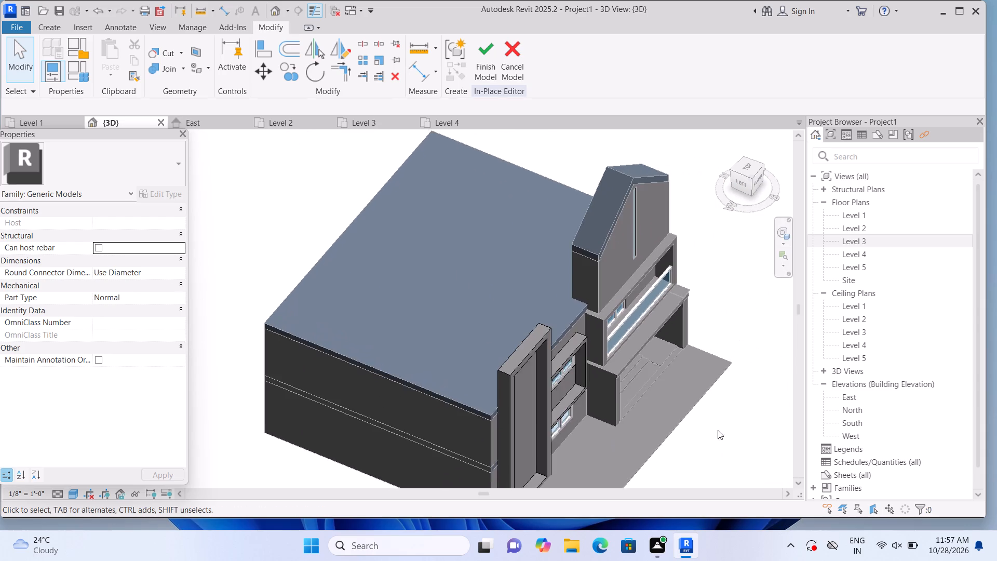
scroll(727, 406, down, 2)
shift+middle_drag(733, 443, 528, 461)
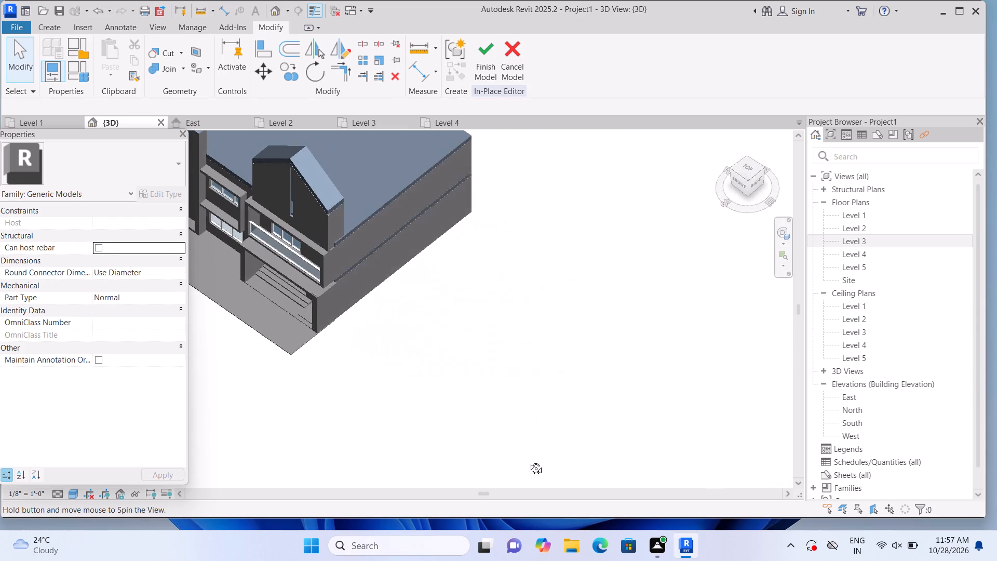
shift+middle_drag(528, 461, 527, 457)
middle_drag(523, 236, 640, 395)
scroll(371, 311, up, 5)
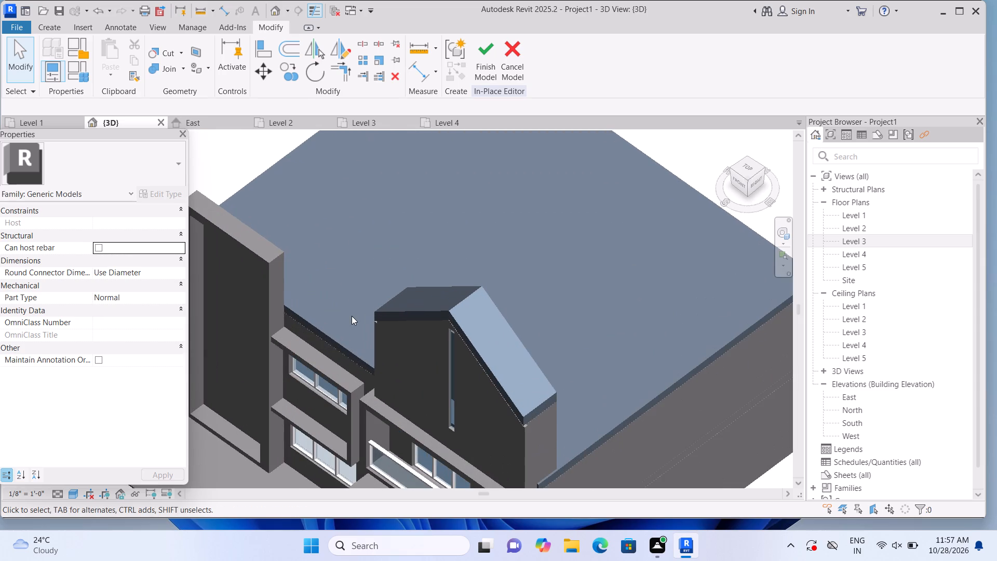
scroll(352, 316, up, 2)
middle_drag(369, 314, 417, 311)
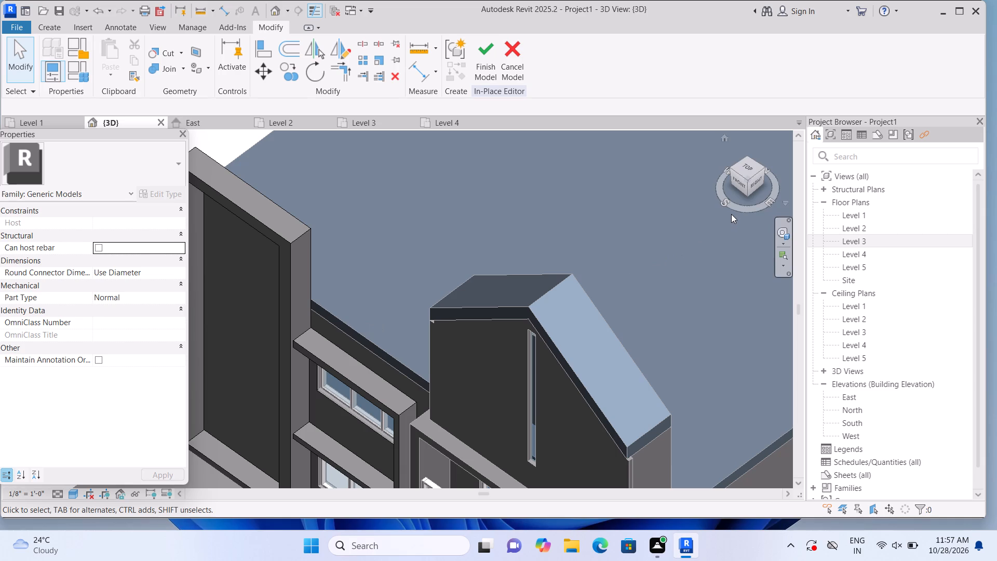
click(738, 181)
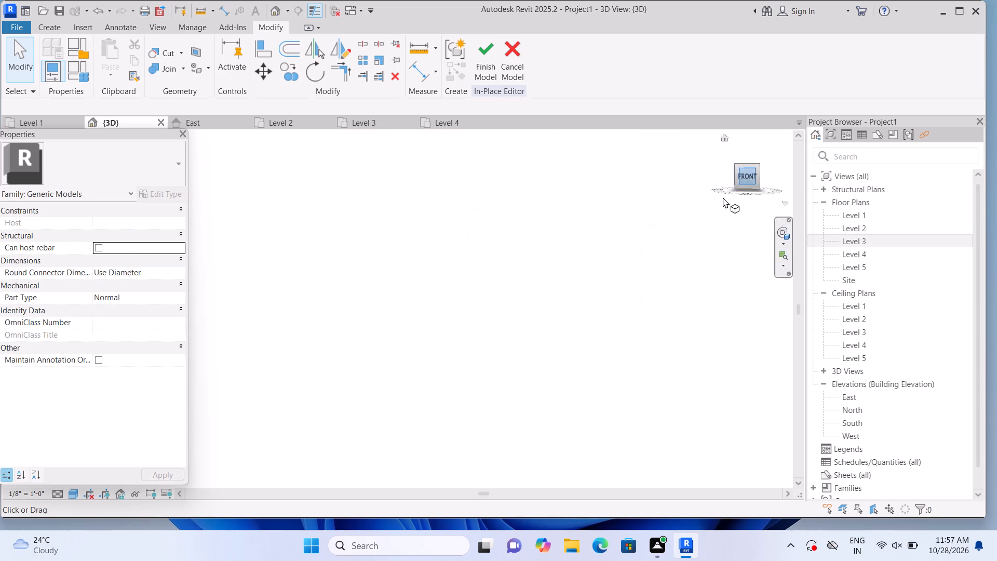
scroll(385, 320, up, 1)
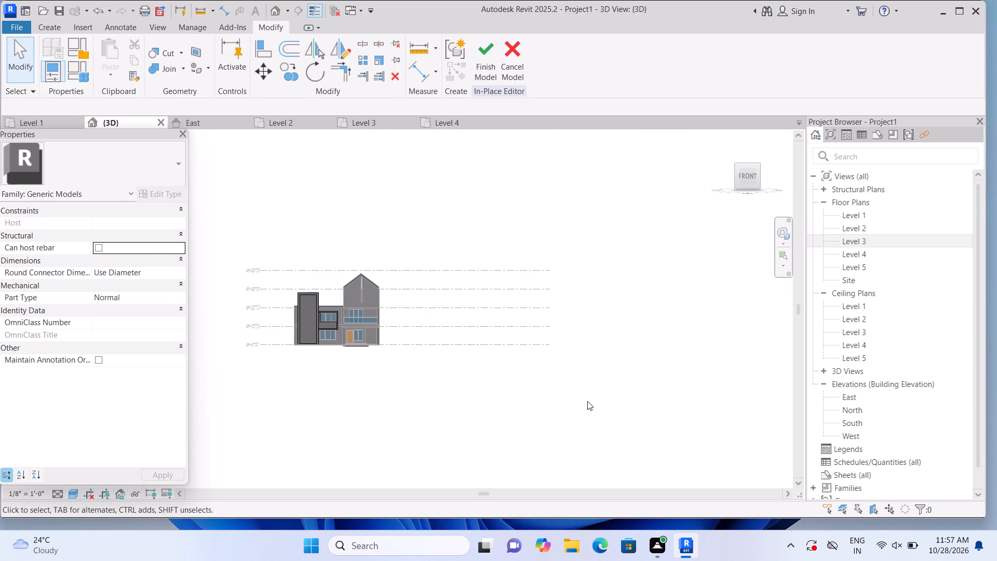
shift+middle_drag(626, 410, 507, 443)
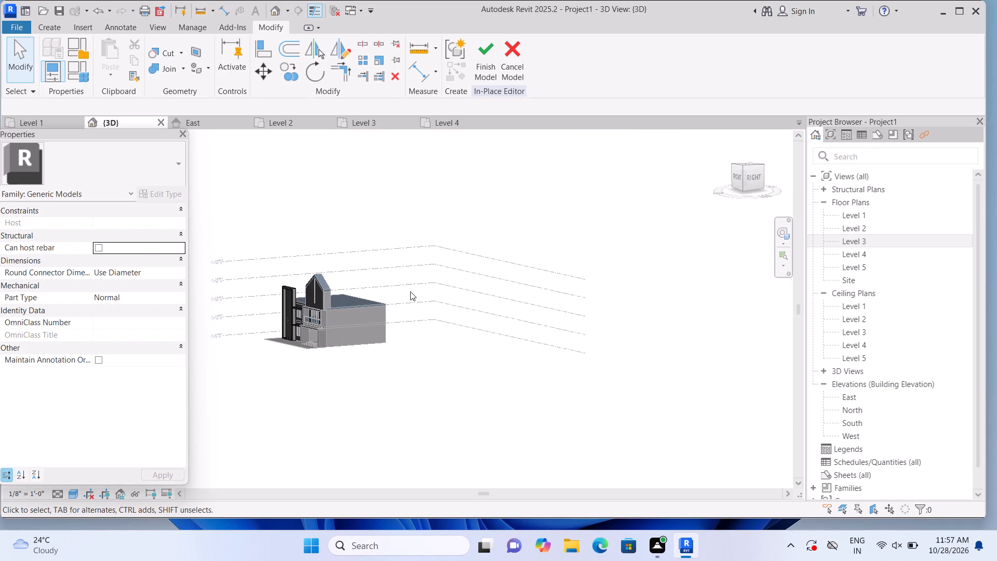
scroll(296, 318, up, 2)
scroll(275, 280, up, 1)
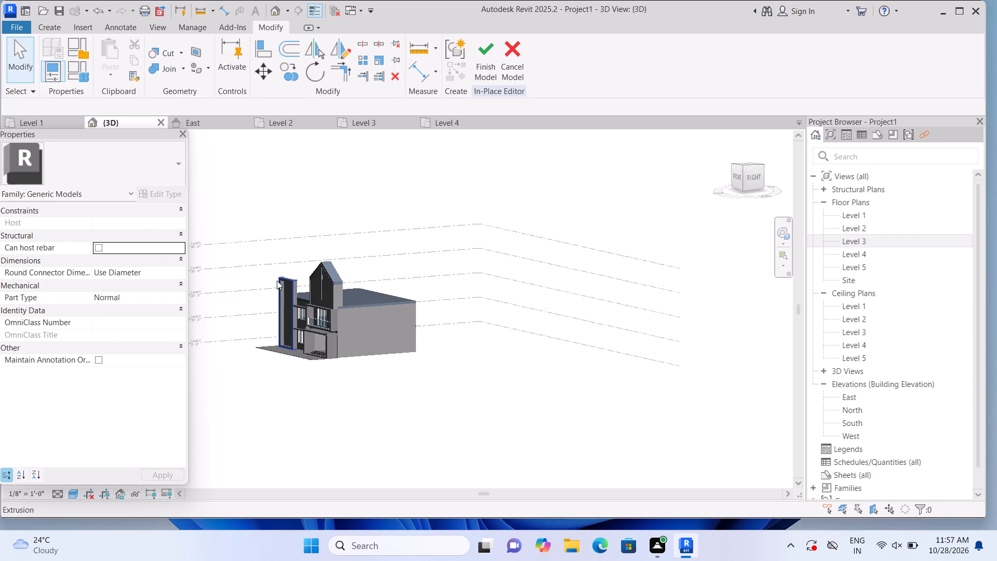
scroll(277, 280, up, 10)
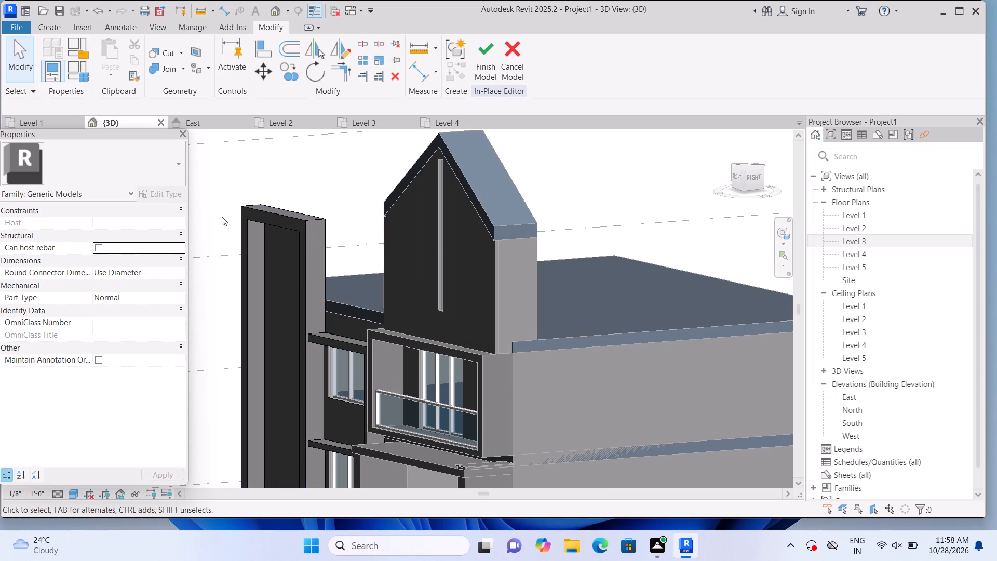
Start an in-place extrusion and try the tall facade panel's narrow side face as the work plane for a rectangle.
click(58, 25)
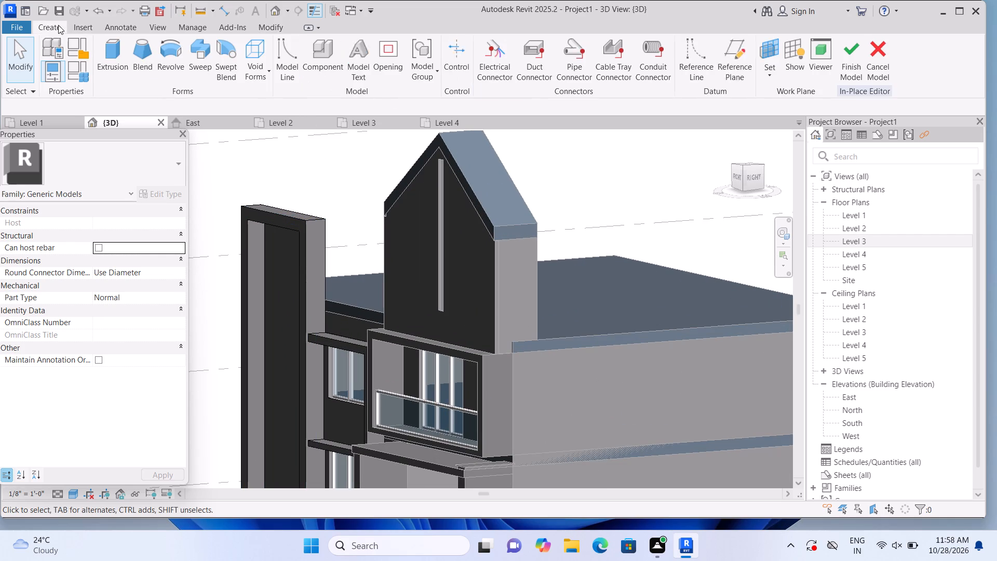
click(103, 50)
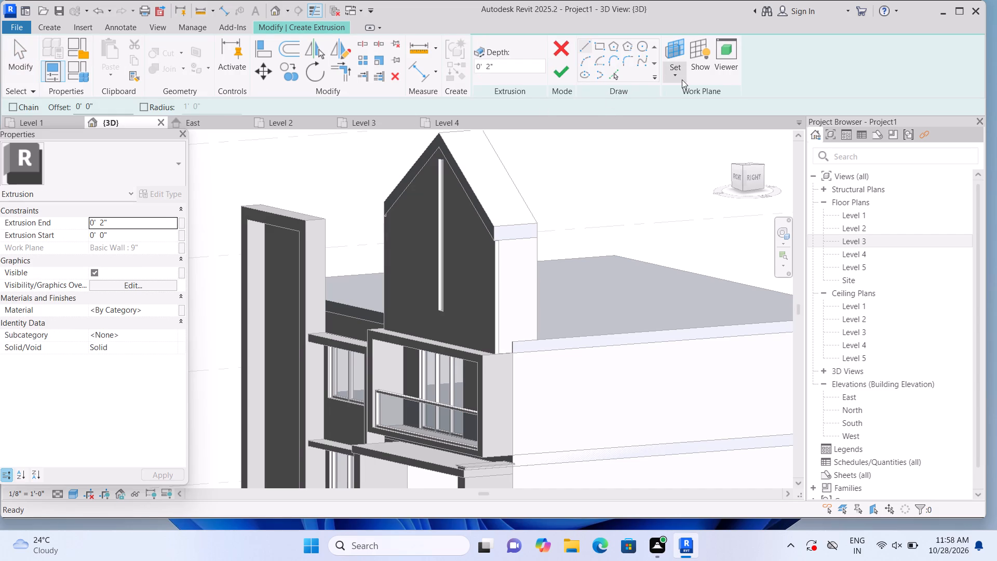
click(682, 79)
click(689, 126)
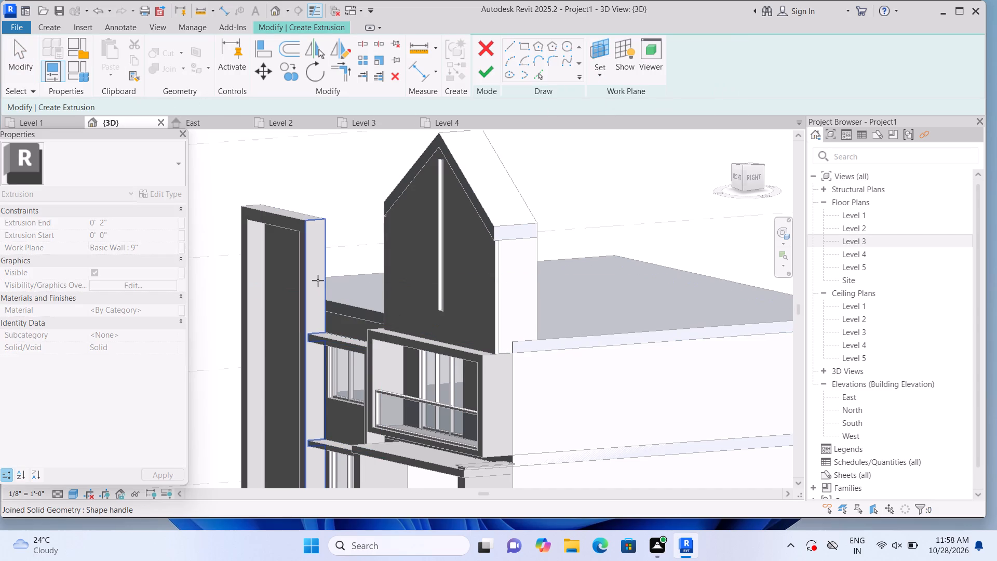
click(318, 280)
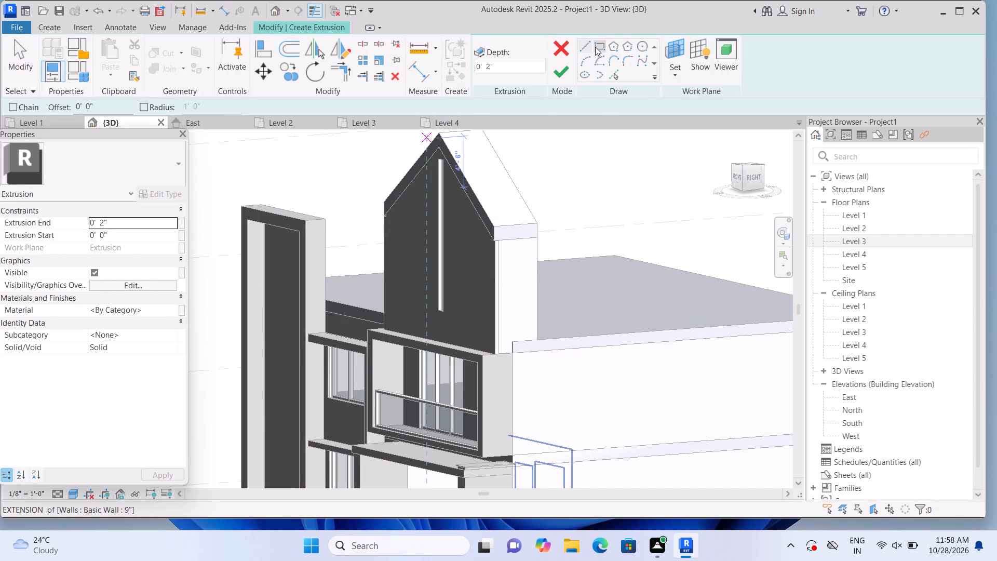
click(595, 47)
scroll(339, 298, up, 1)
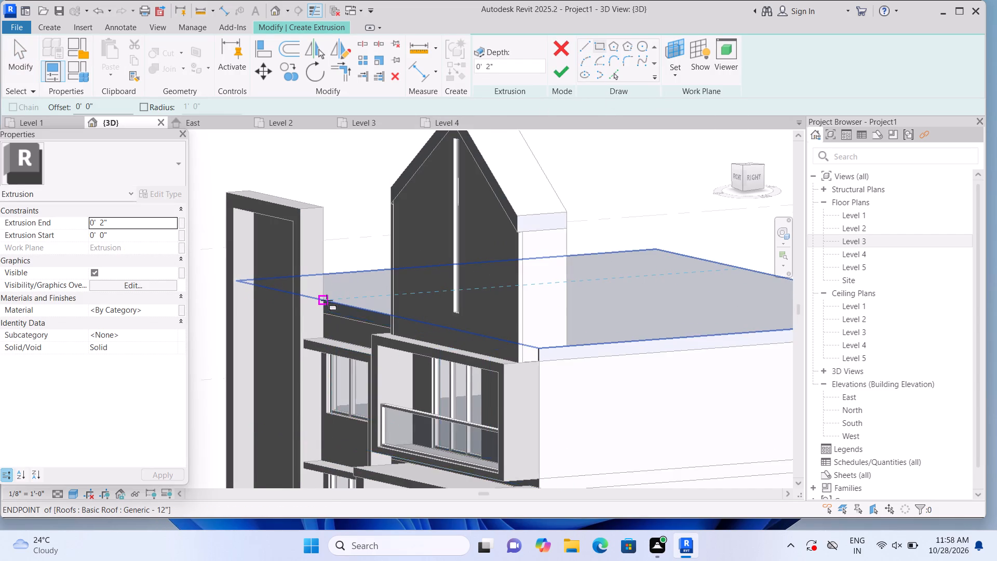
scroll(327, 300, up, 3)
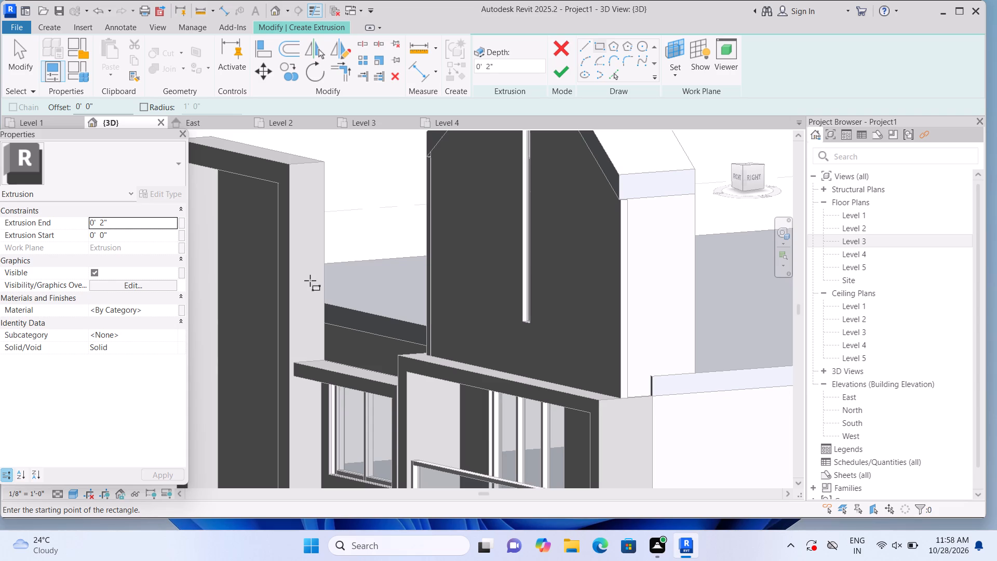
scroll(312, 282, down, 4)
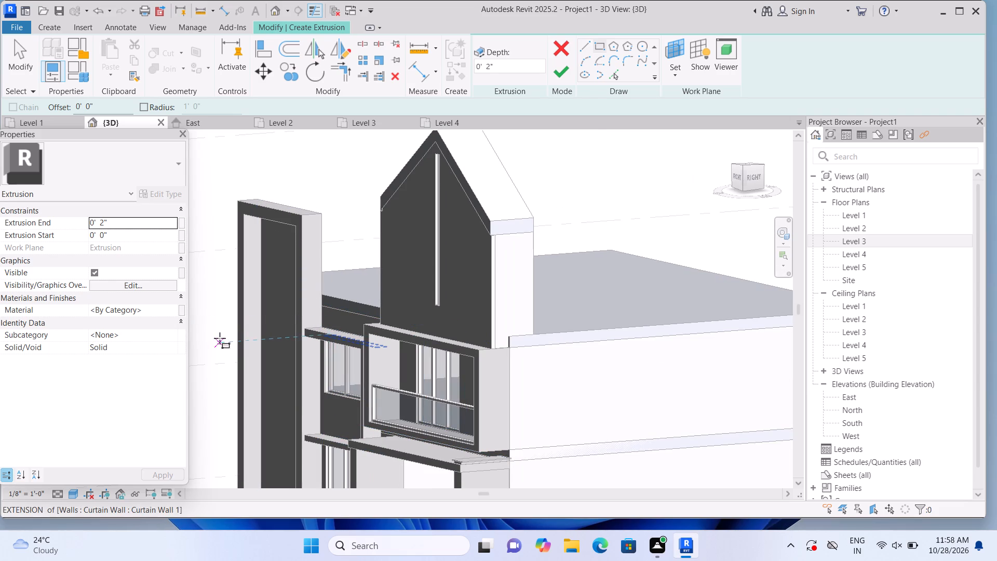
key(Escape)
Extrude a rectangle about 11' 0" by 6' 6" on the flat roof's top face, directly behind the tall facade panel, 2" deep.
shift+middle_drag(234, 373, 381, 423)
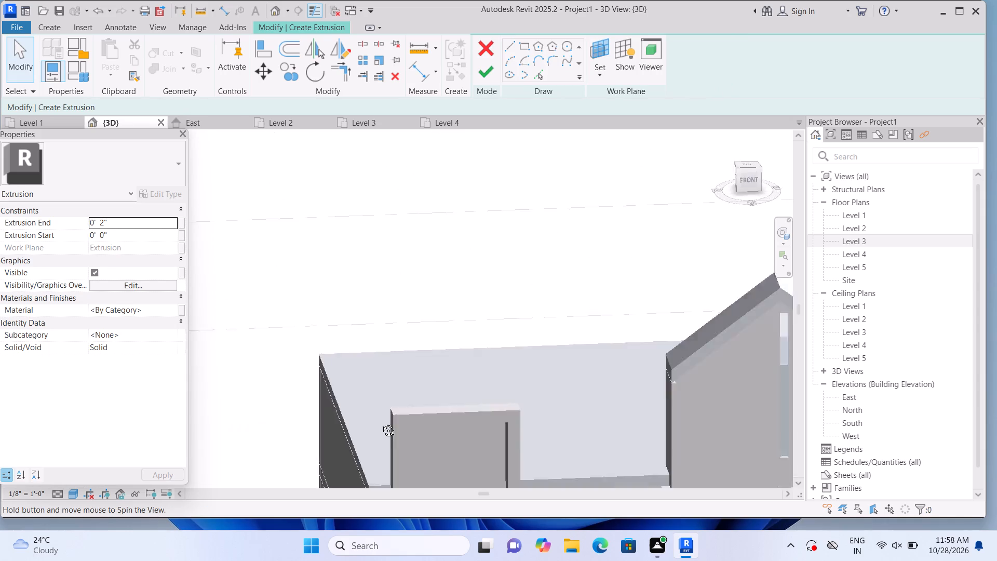
shift+middle_drag(381, 423, 407, 428)
middle_drag(411, 364, 247, 217)
scroll(247, 217, up, 1)
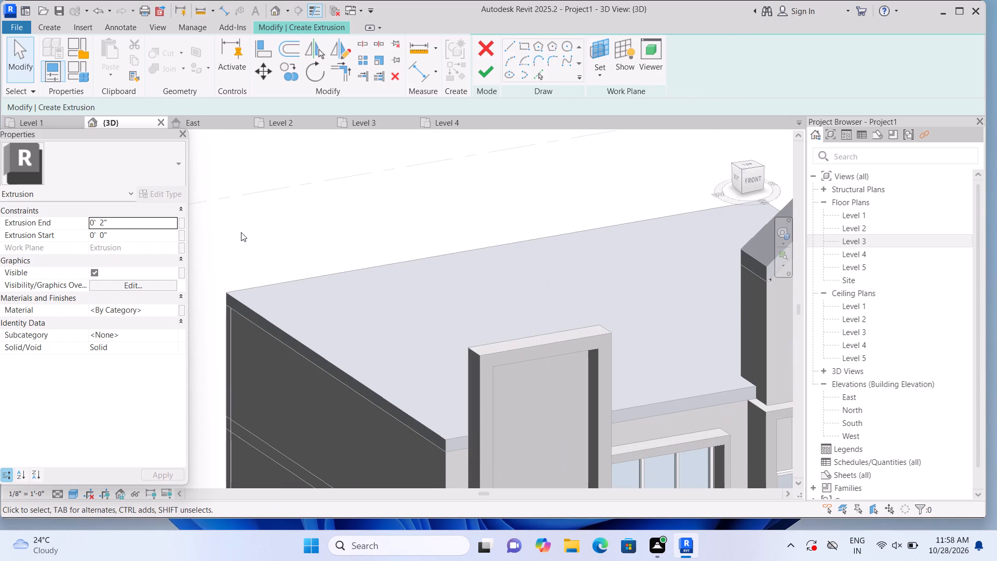
shift+middle_drag(250, 222, 345, 274)
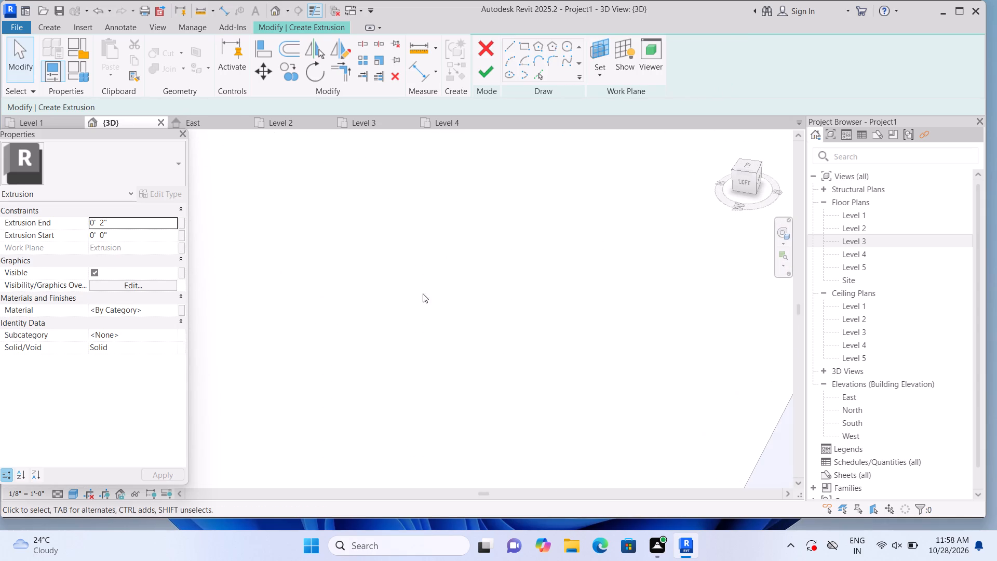
middle_drag(423, 293, 174, 159)
scroll(321, 260, down, 5)
shift+middle_drag(272, 277, 308, 305)
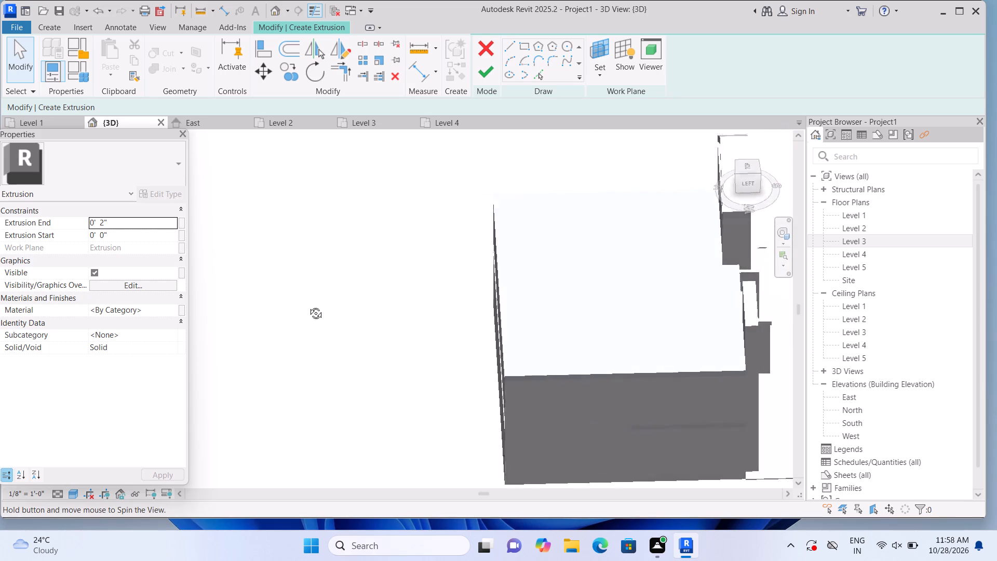
shift+middle_drag(308, 305, 333, 317)
middle_drag(345, 254, 127, 286)
shift+middle_drag(179, 338, 204, 343)
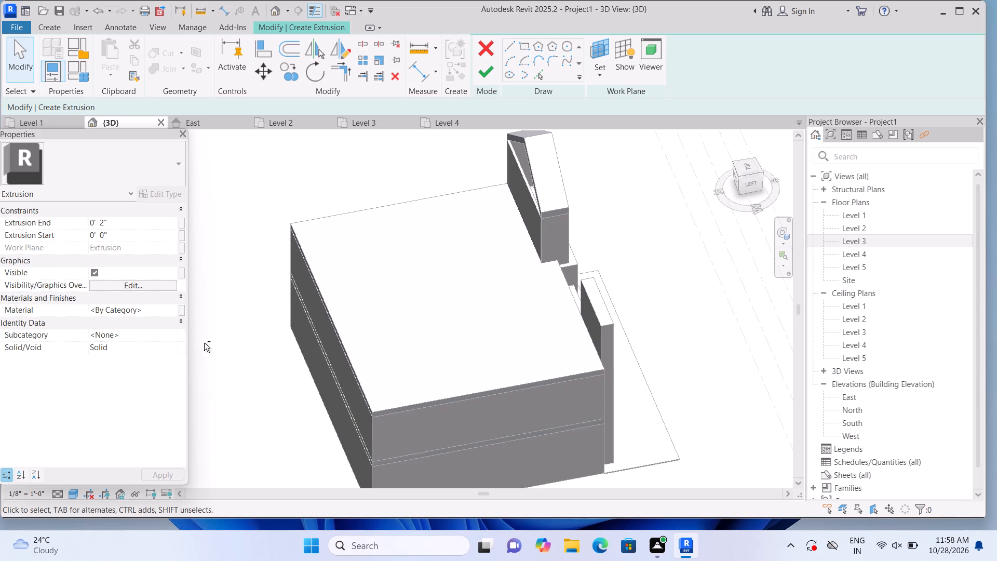
shift+middle_drag(204, 343, 225, 349)
middle_drag(223, 378, 277, 389)
shift+middle_drag(250, 410, 309, 434)
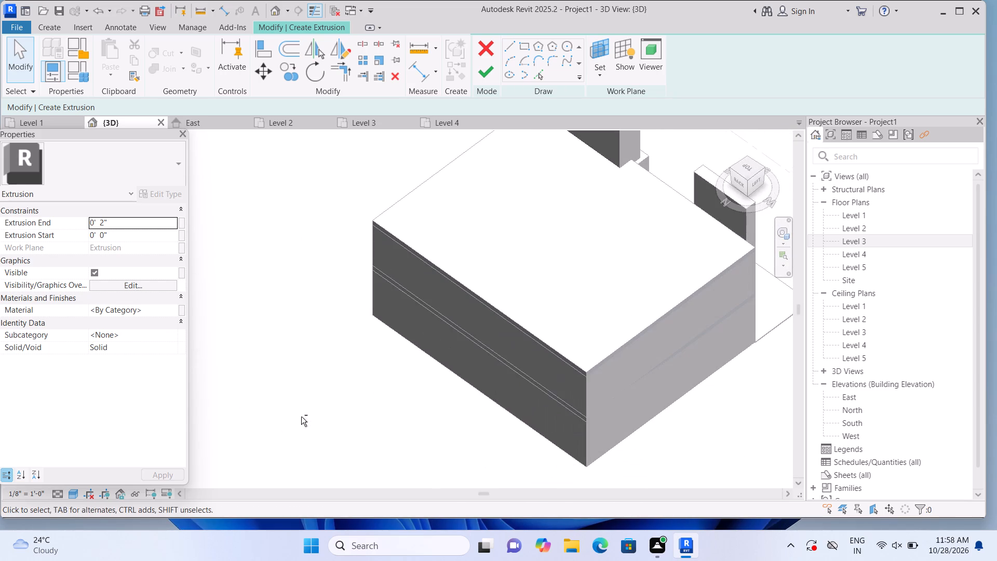
middle_drag(291, 393, 179, 456)
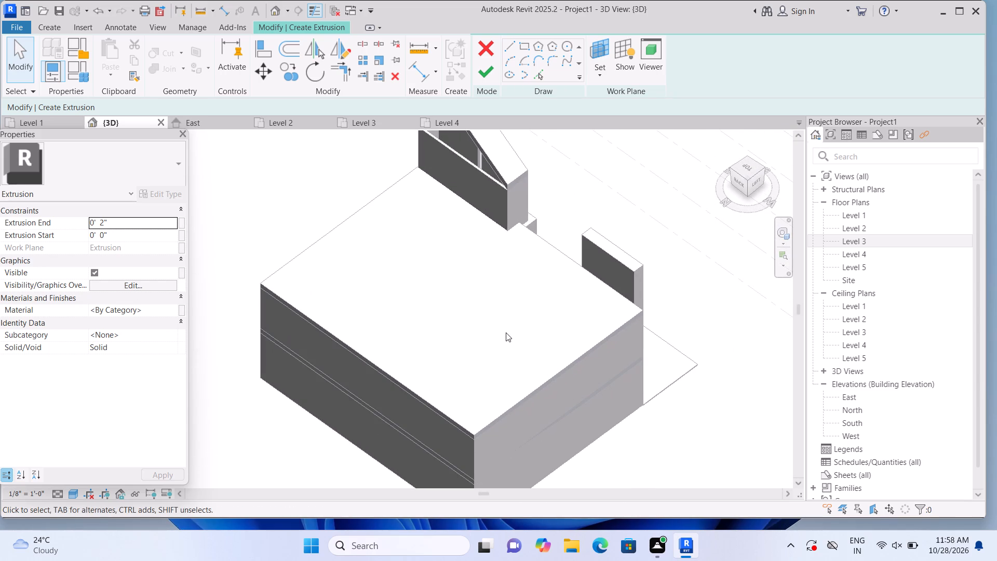
click(54, 24)
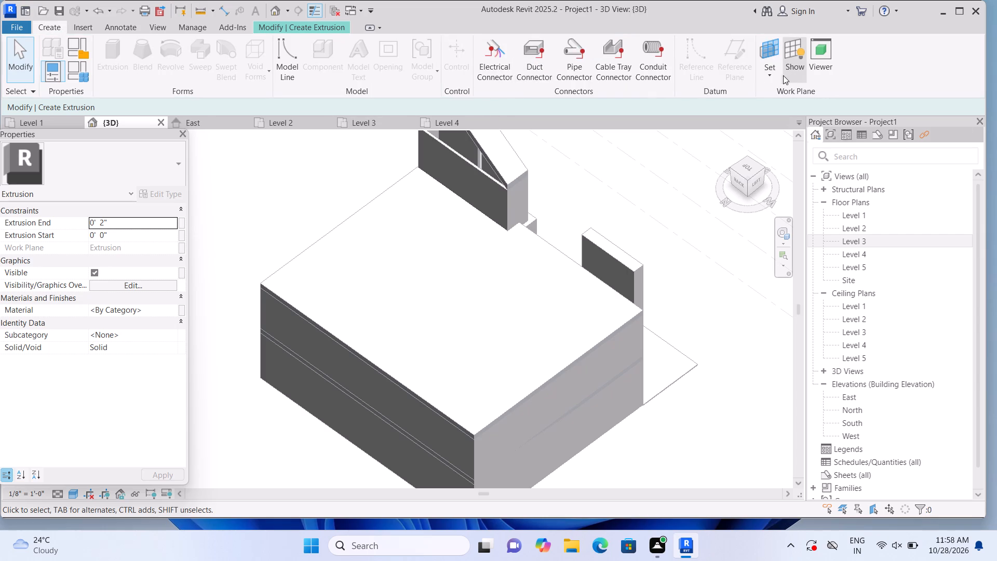
click(771, 79)
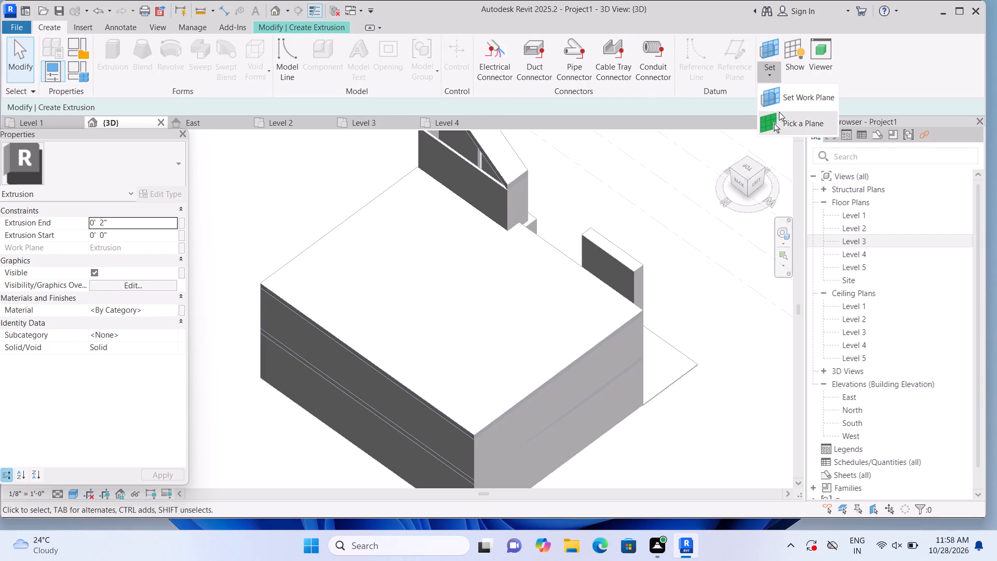
click(779, 122)
click(574, 292)
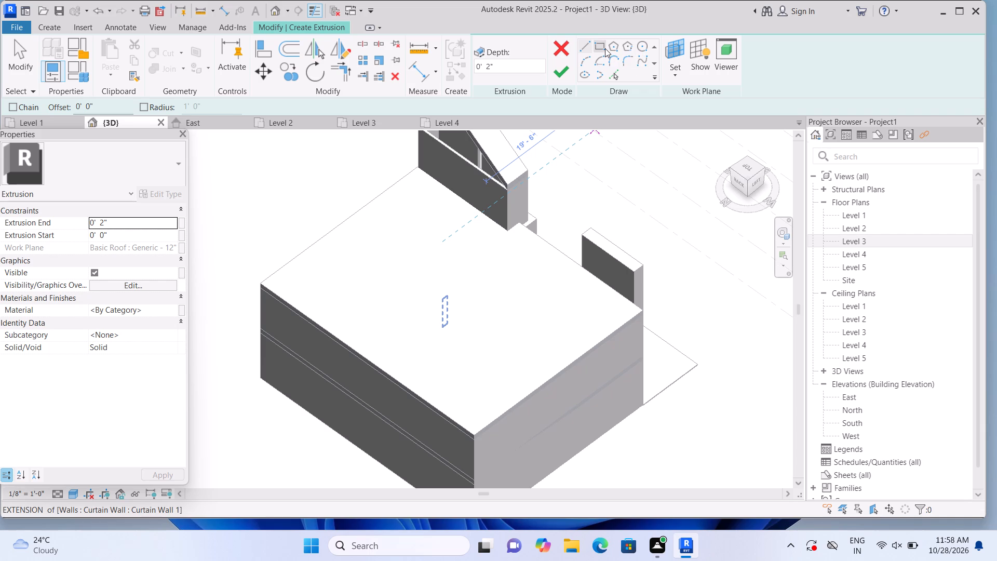
click(605, 48)
click(581, 265)
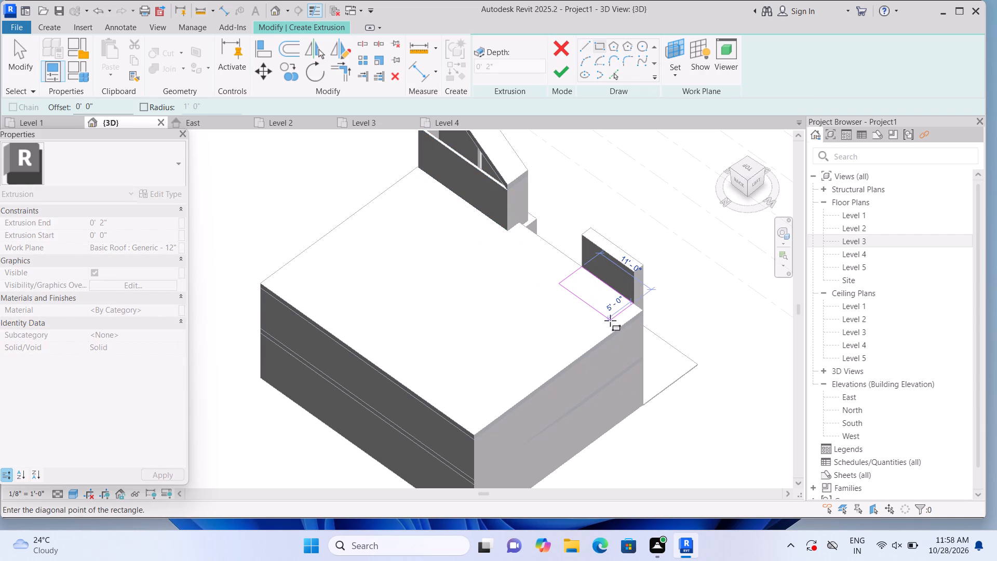
scroll(603, 324, up, 2)
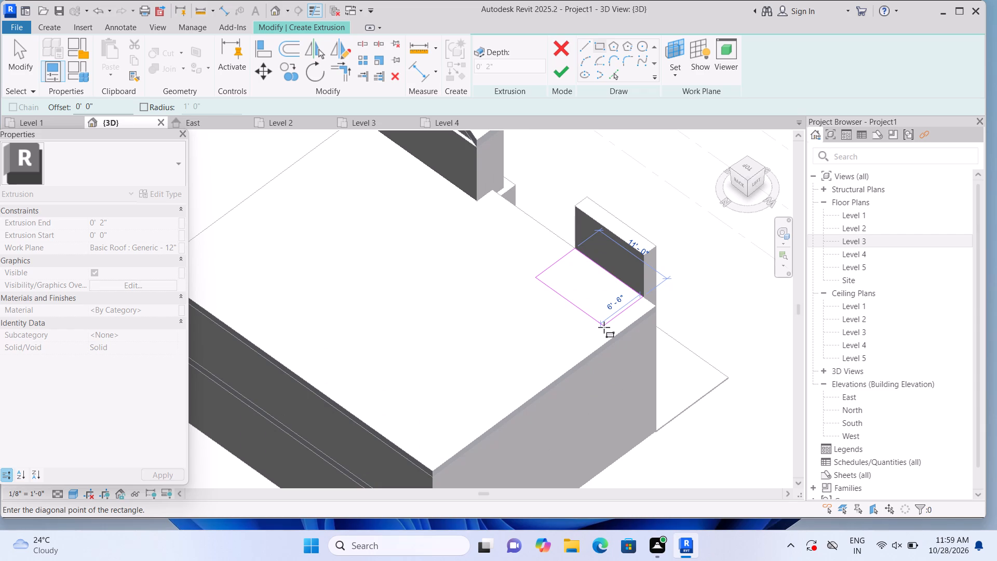
click(604, 327)
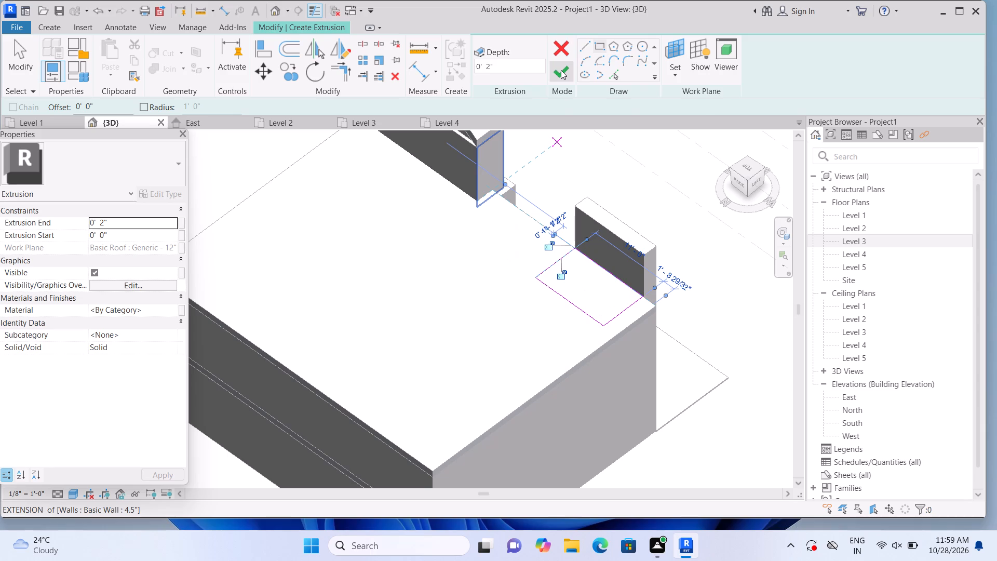
click(561, 70)
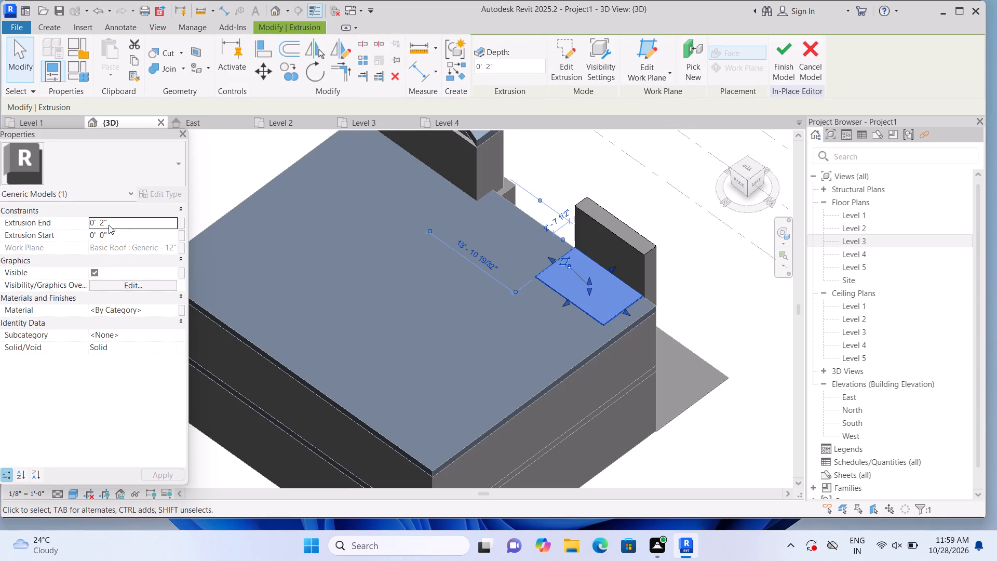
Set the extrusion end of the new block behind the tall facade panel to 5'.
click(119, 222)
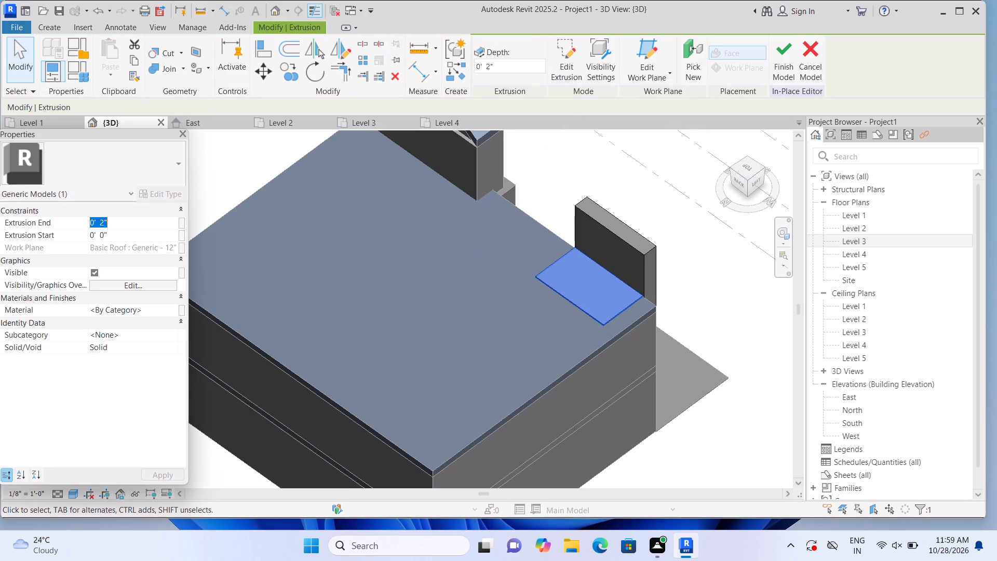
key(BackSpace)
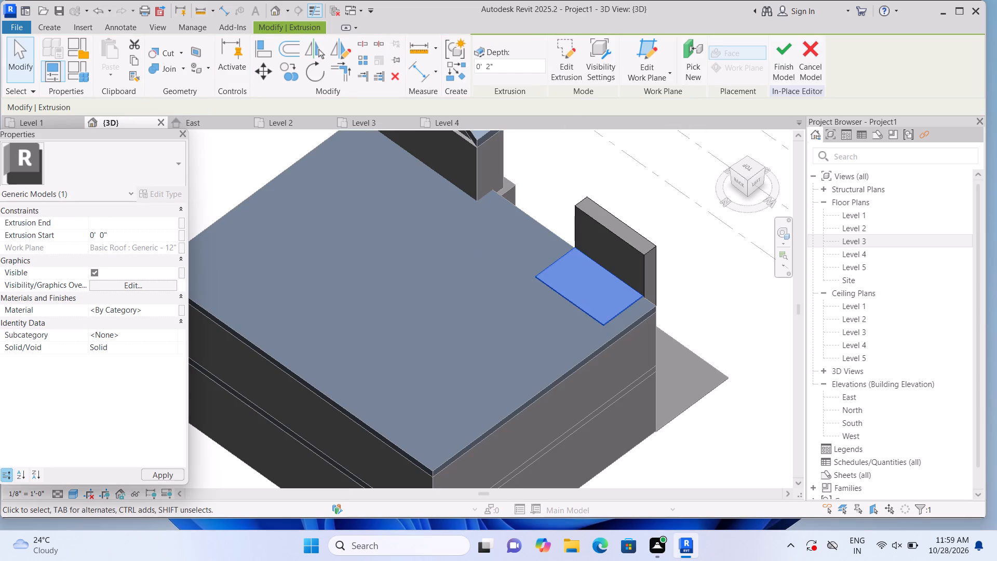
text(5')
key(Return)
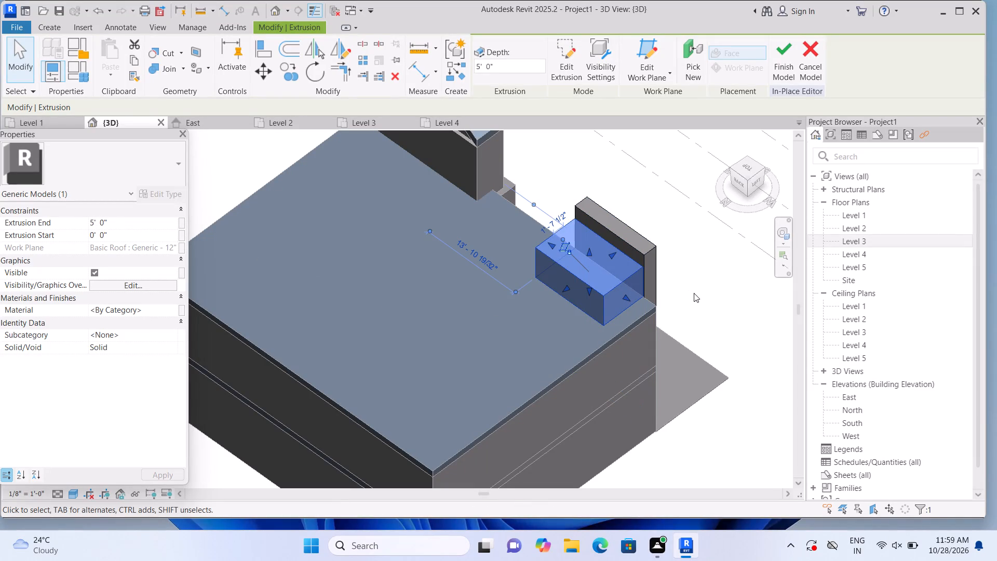
Raise the roof block's top face flush with the top of the tall facade panel, to 7' 1 29/64".
drag(589, 252, 589, 242)
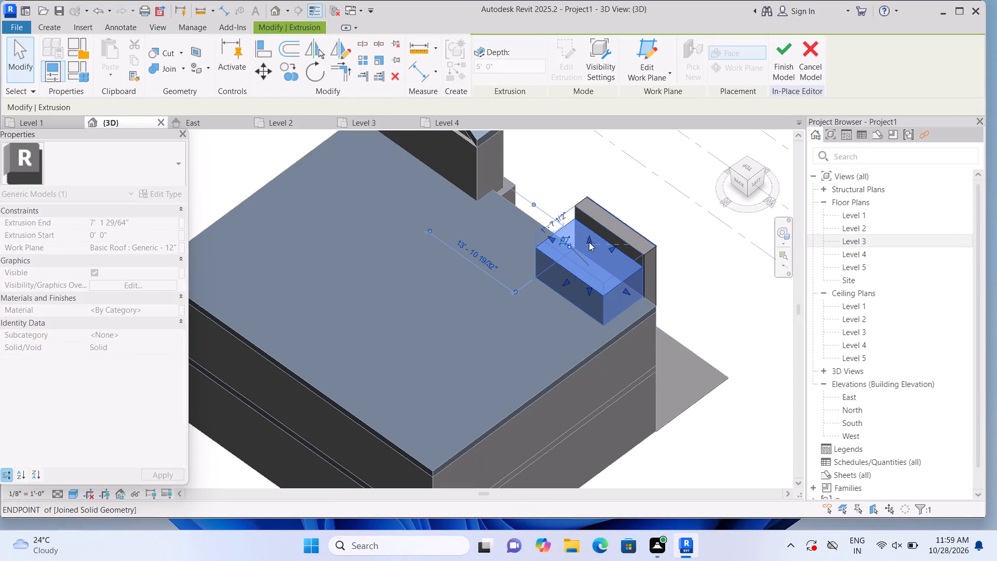
drag(587, 239, 588, 250)
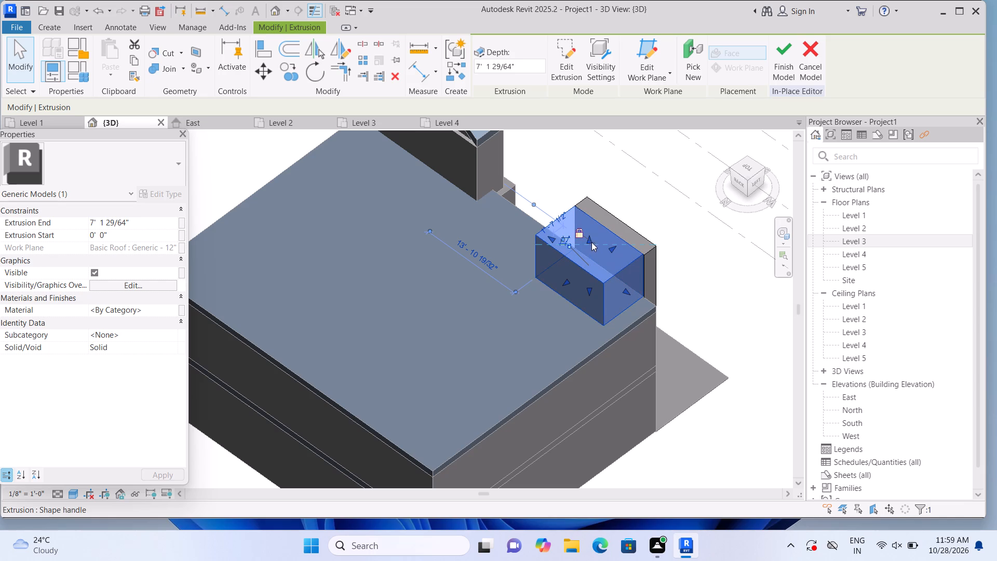
drag(589, 237, 587, 254)
click(702, 270)
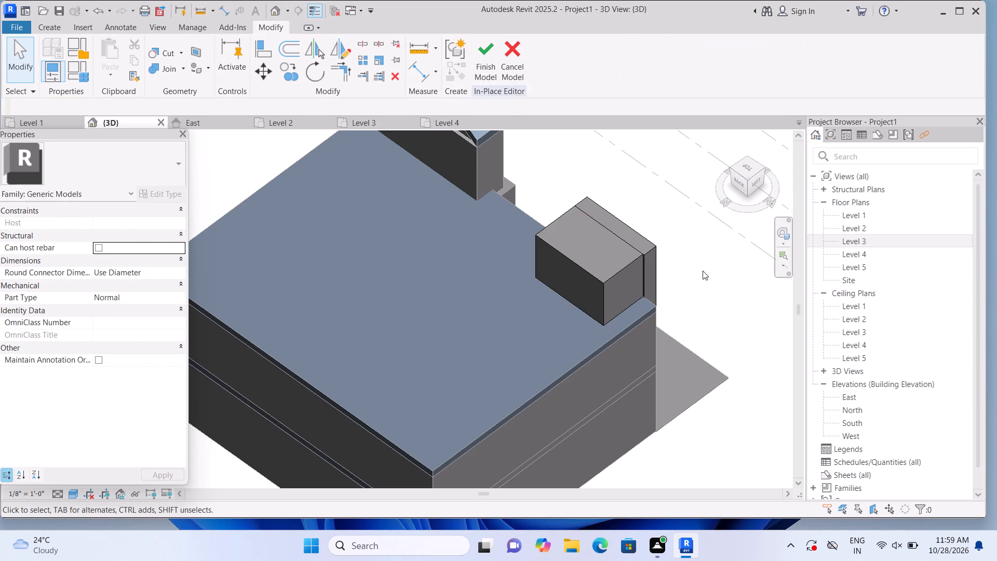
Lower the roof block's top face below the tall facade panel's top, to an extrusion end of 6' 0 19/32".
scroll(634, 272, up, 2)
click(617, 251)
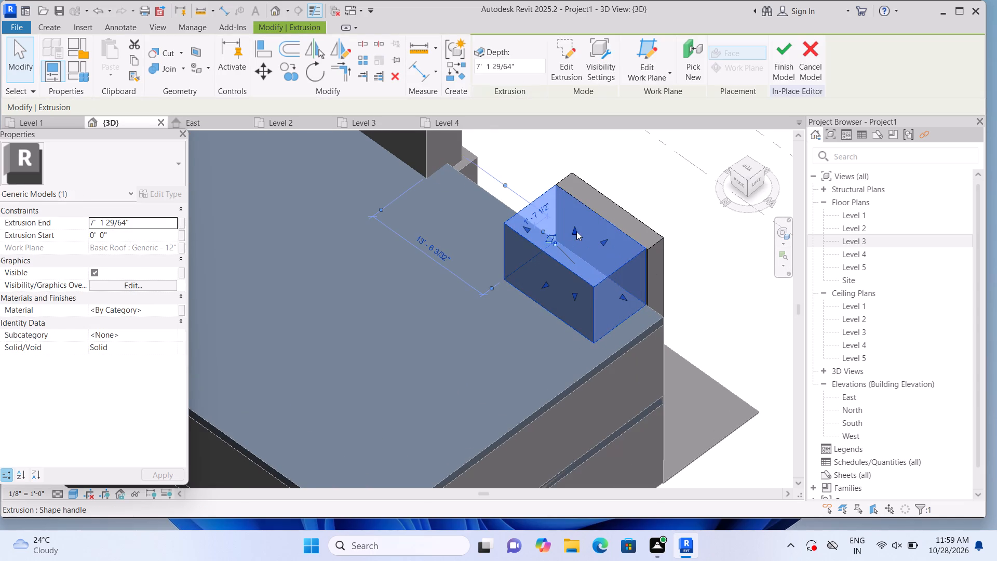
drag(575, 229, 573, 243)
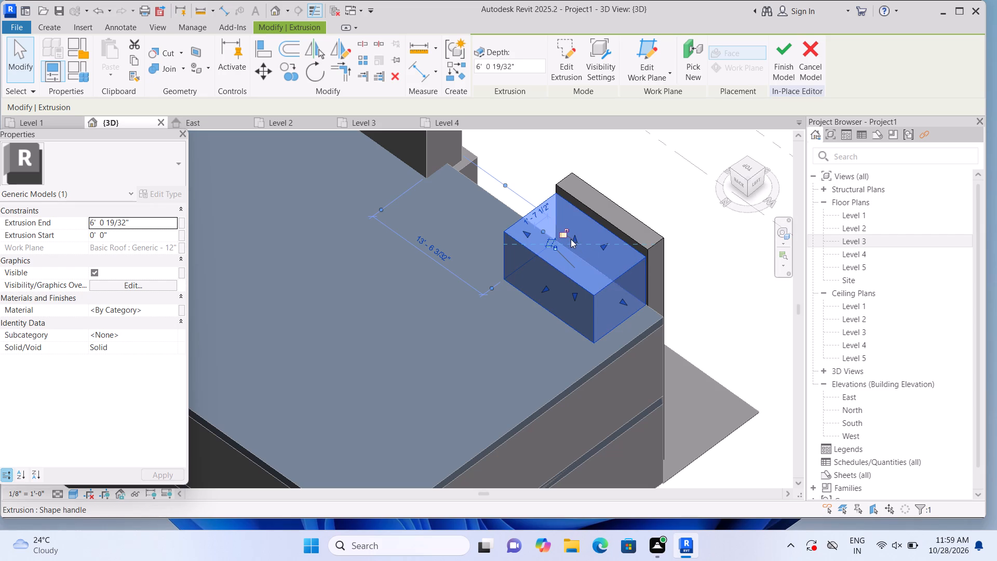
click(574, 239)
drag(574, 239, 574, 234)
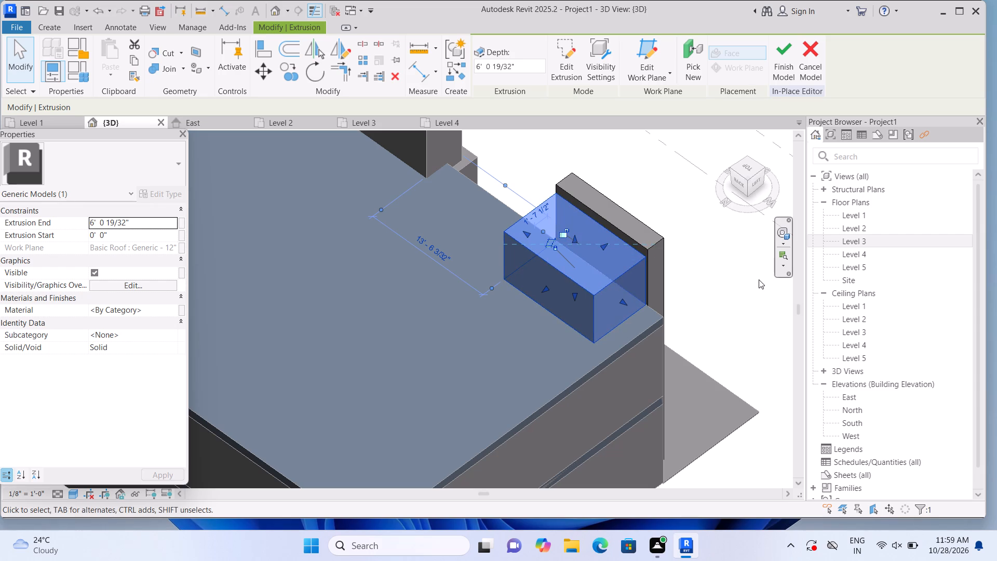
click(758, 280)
Raise the roof block's top face to the tall facade panel's top edge, giving an extrusion end of 7' 1 29/64".
scroll(735, 286, up, 2)
scroll(685, 285, up, 1)
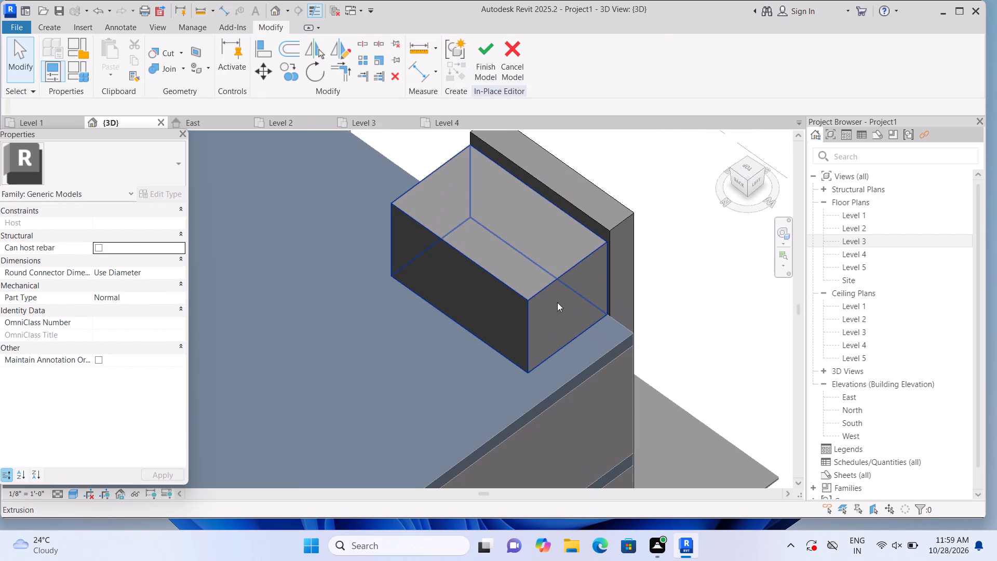
click(556, 302)
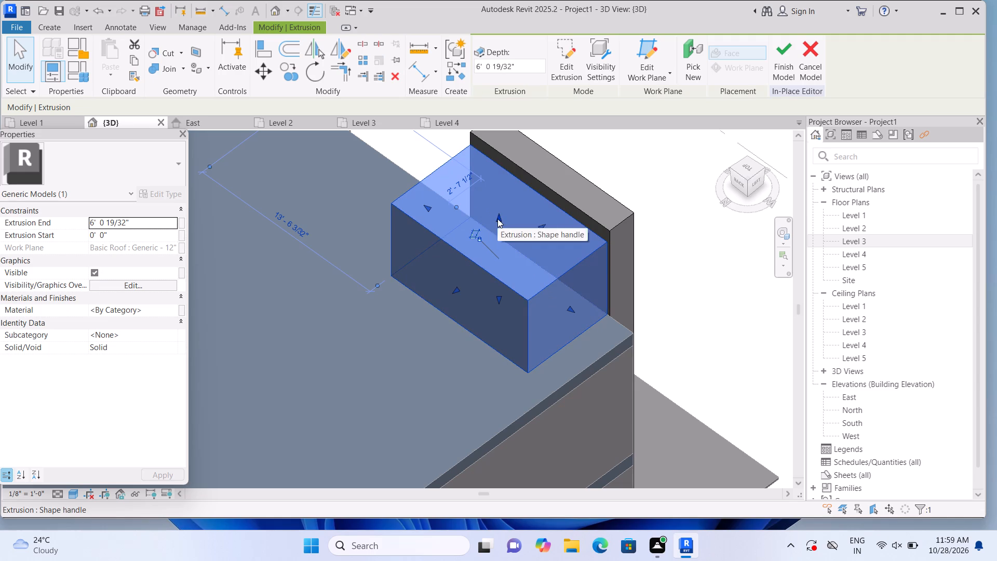
click(499, 209)
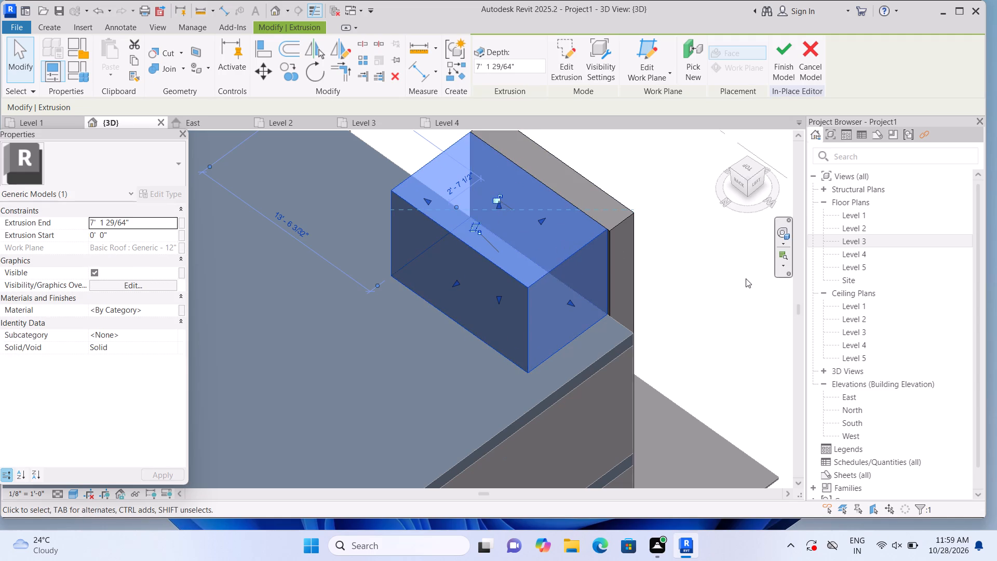
Join the roof block's geometry with the tall facade panel.
click(746, 278)
shift+middle_drag(728, 362, 605, 445)
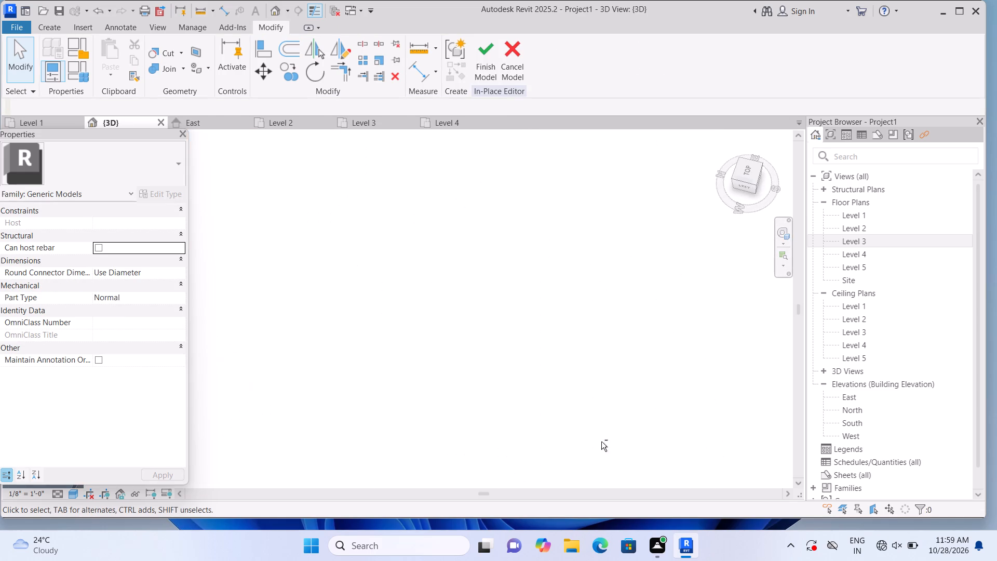
scroll(450, 387, down, 4)
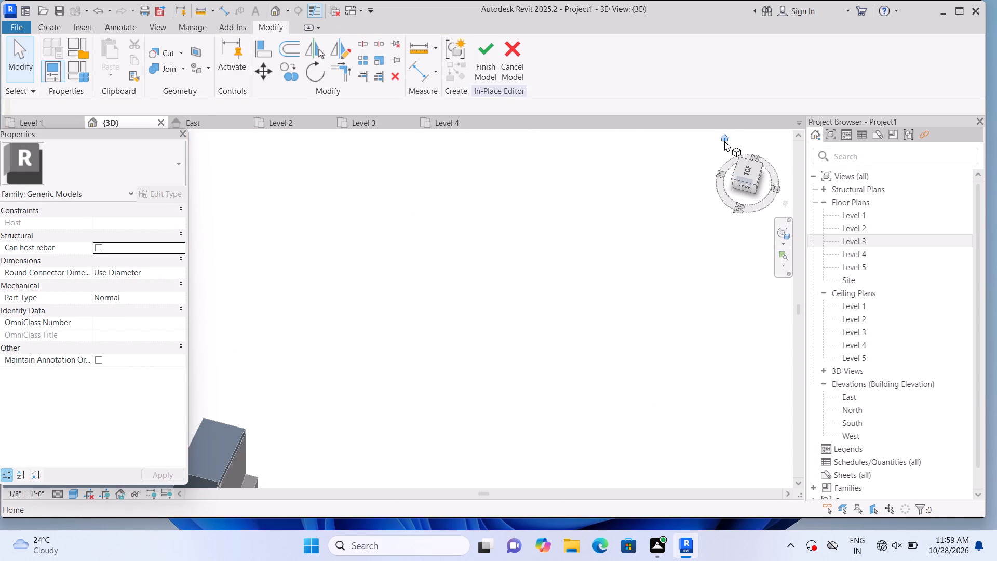
click(725, 139)
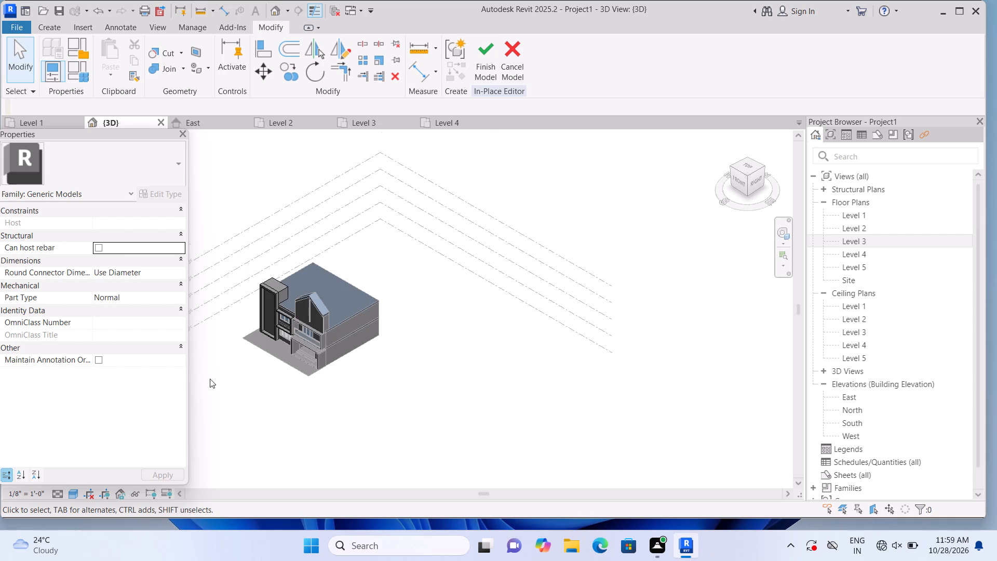
scroll(204, 378, up, 2)
shift+middle_drag(245, 418, 341, 353)
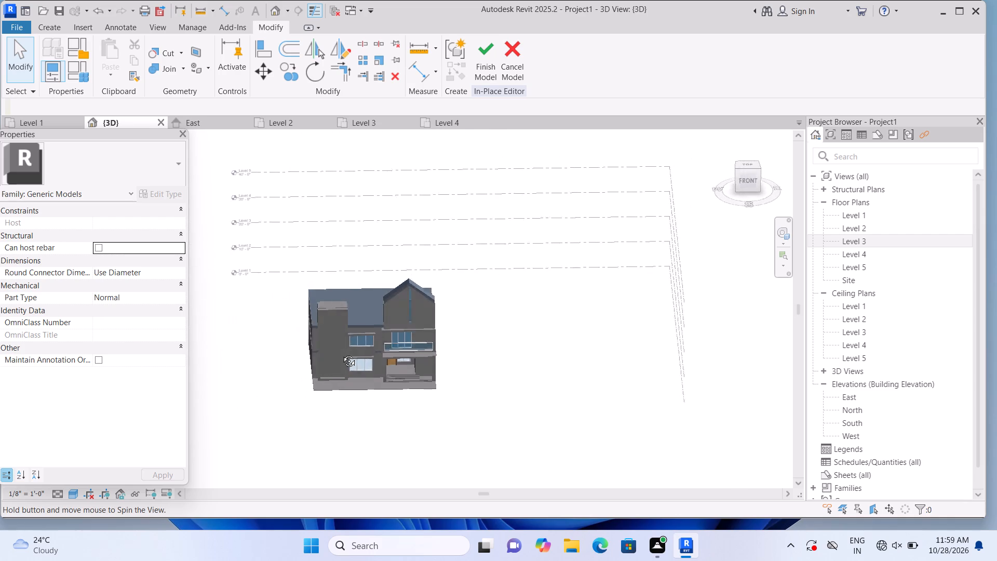
shift+middle_drag(341, 353, 252, 375)
scroll(251, 372, up, 2)
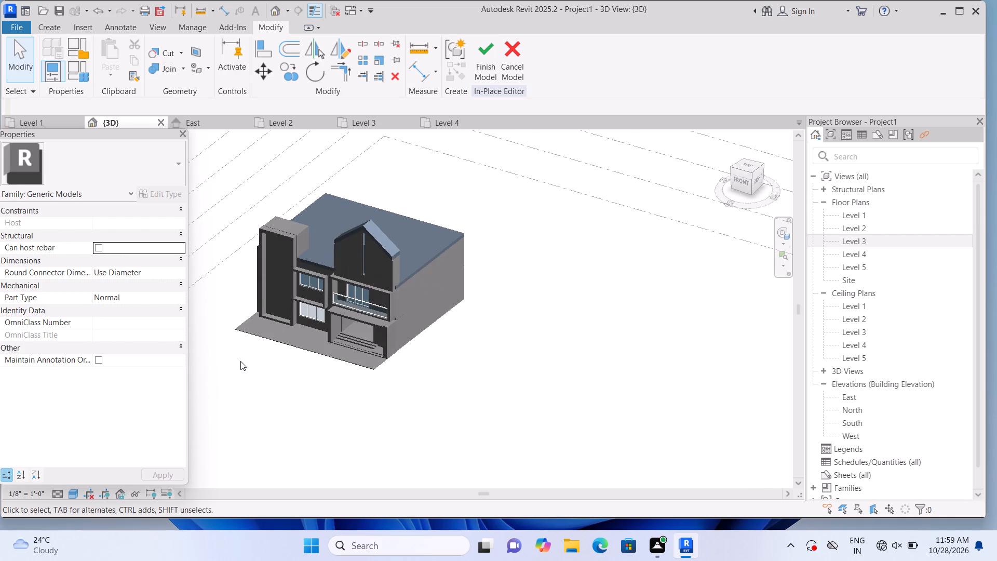
scroll(240, 361, up, 3)
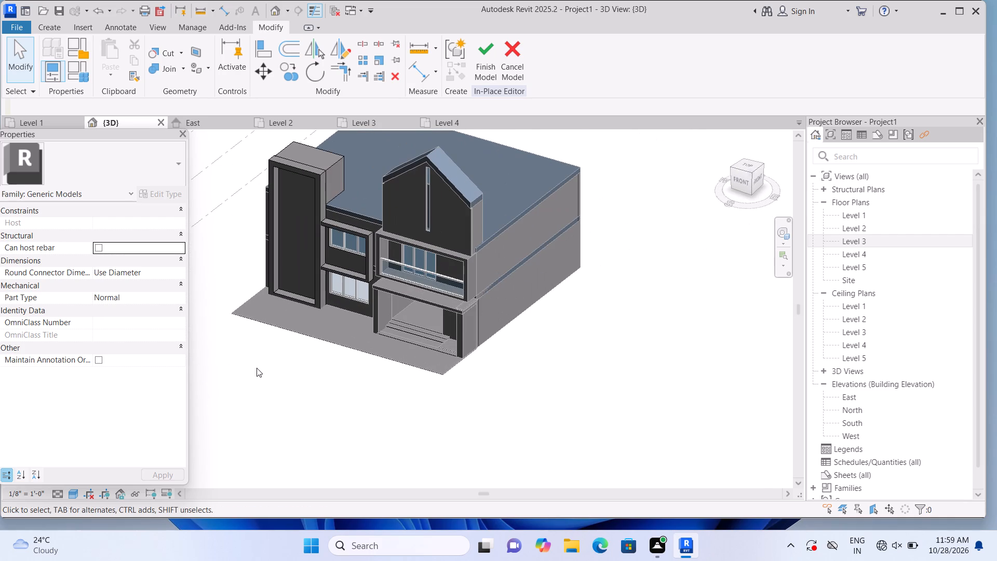
click(183, 70)
click(185, 87)
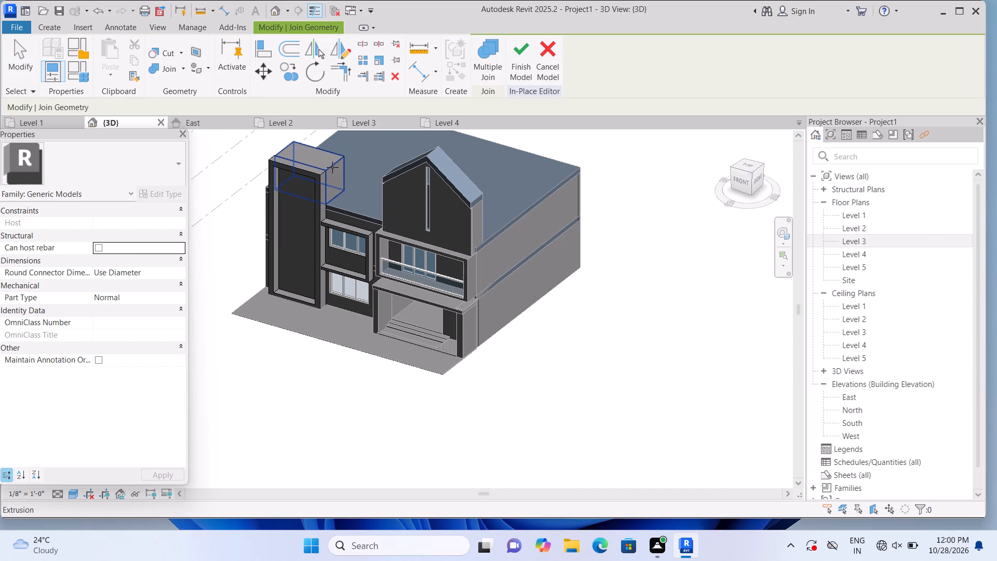
click(332, 167)
click(318, 189)
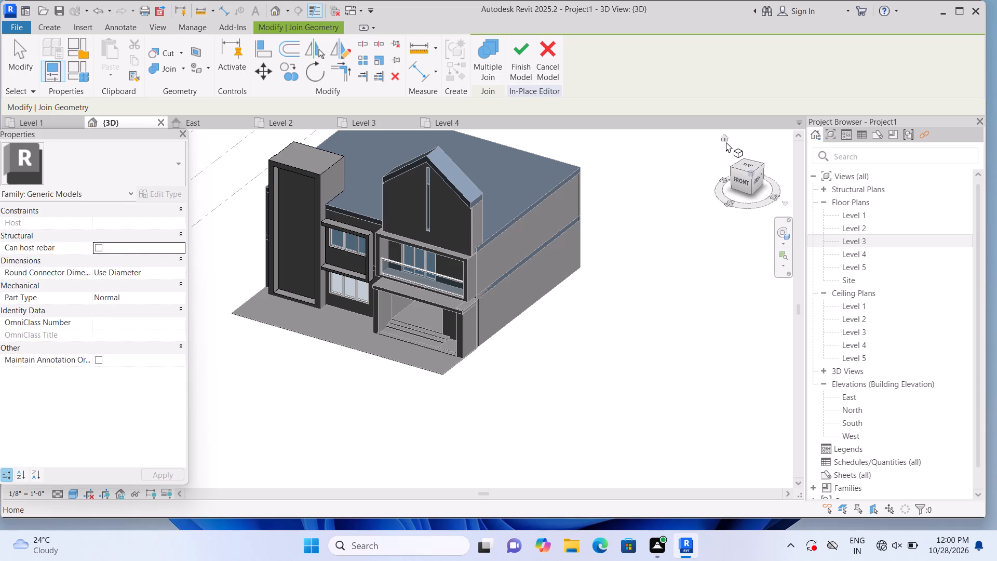
Examine the joined roof block and the side of the gabled volume from several angles around the house.
click(723, 140)
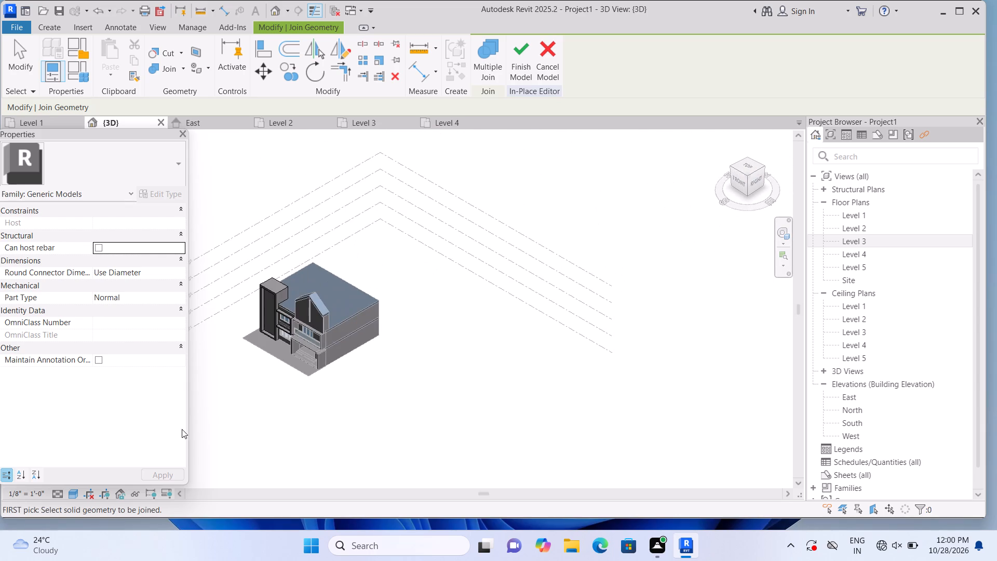
scroll(239, 379, up, 7)
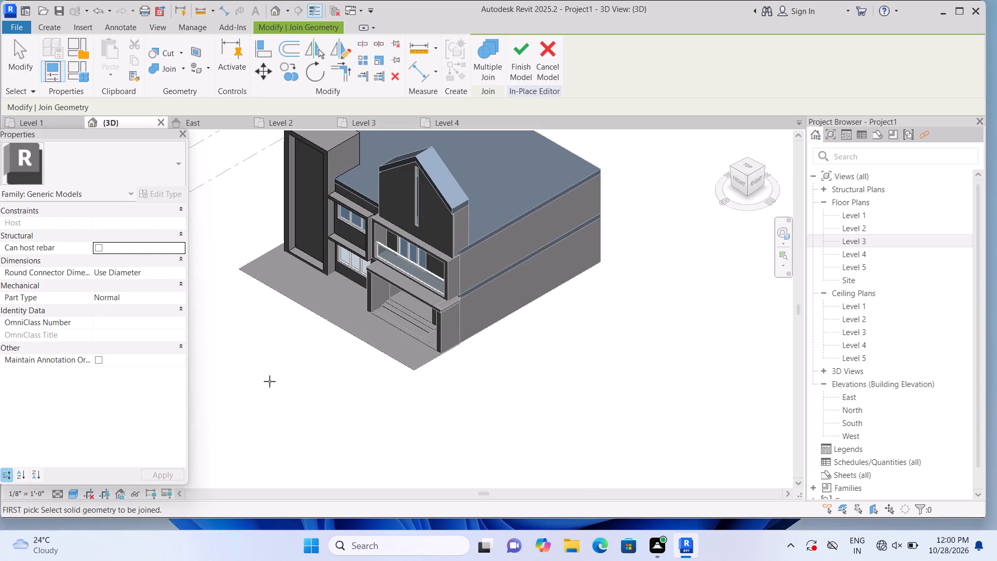
middle_drag(271, 381, 289, 426)
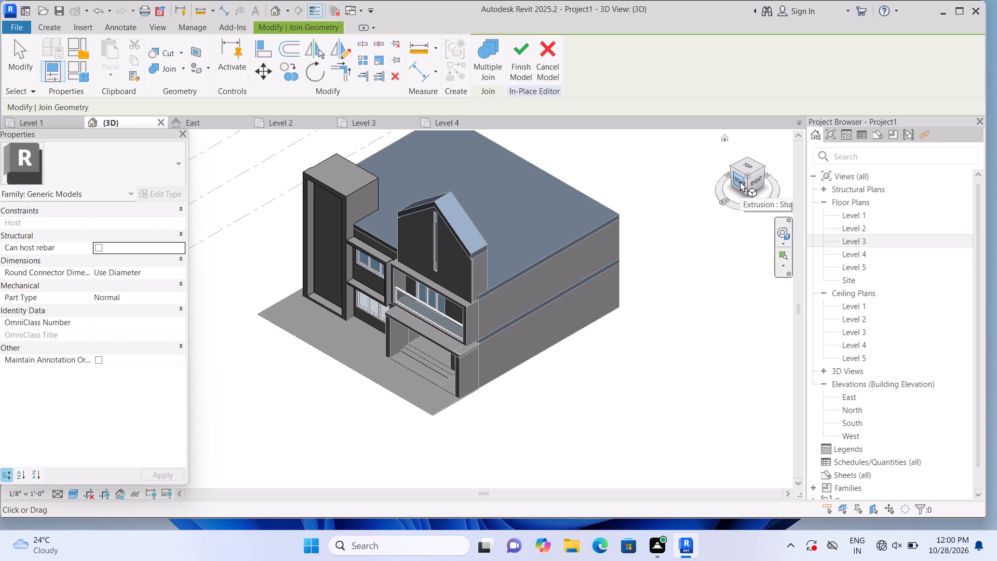
shift+middle_drag(236, 425, 376, 450)
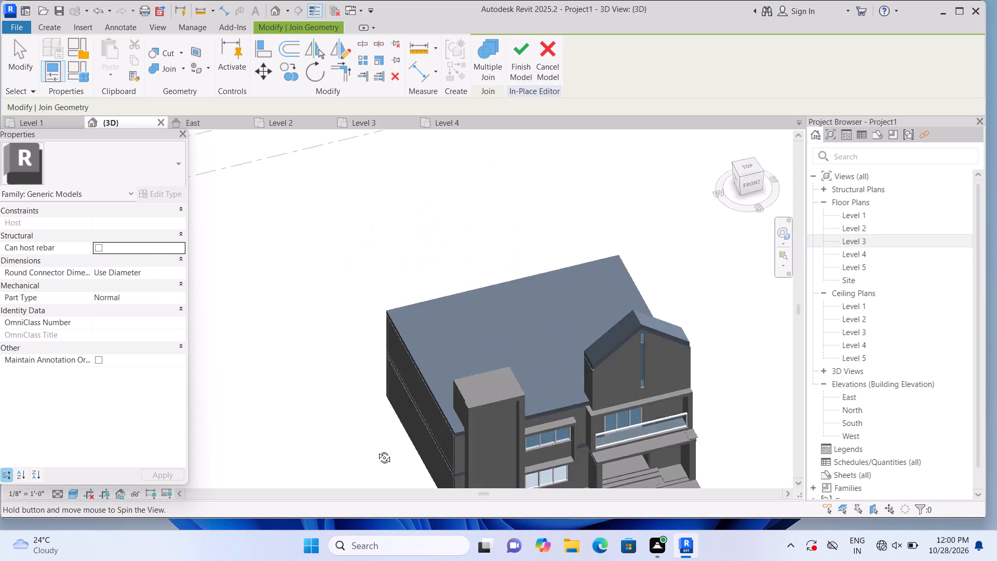
shift+middle_drag(376, 450, 482, 429)
middle_drag(487, 346, 204, 340)
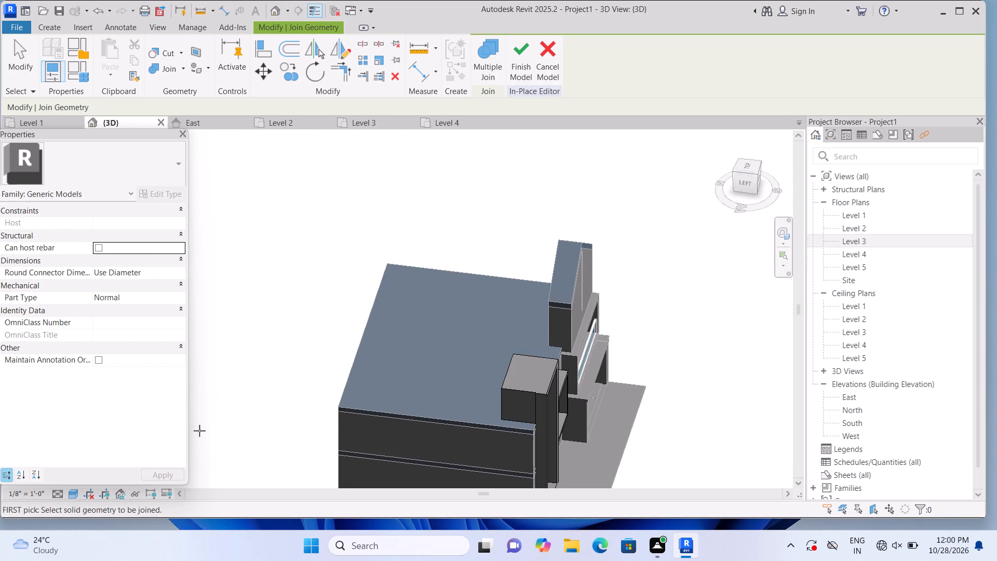
shift+scroll(193, 426, up, 1)
middle_drag(241, 420, 308, 436)
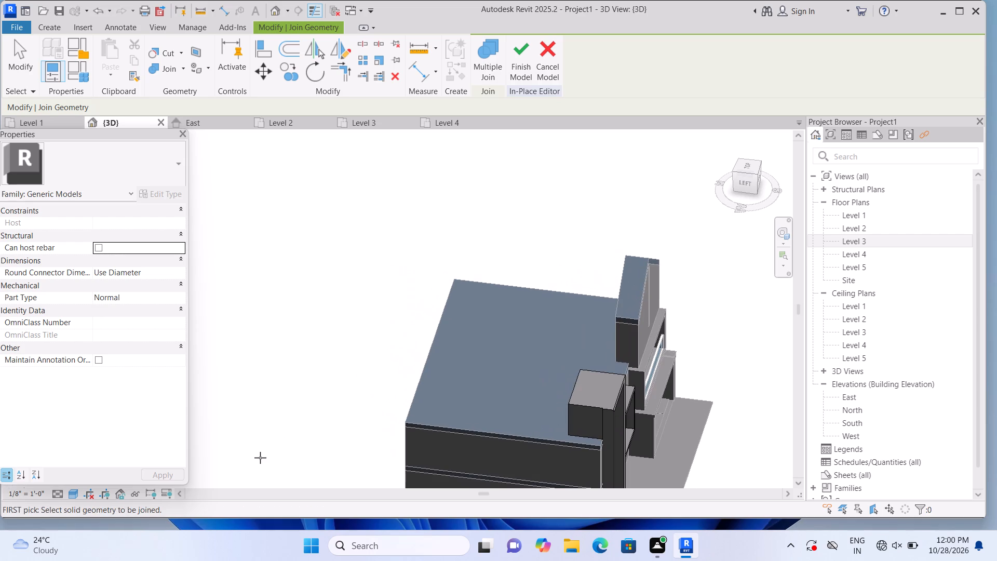
shift+middle_drag(260, 458, 342, 471)
middle_drag(386, 416, 191, 458)
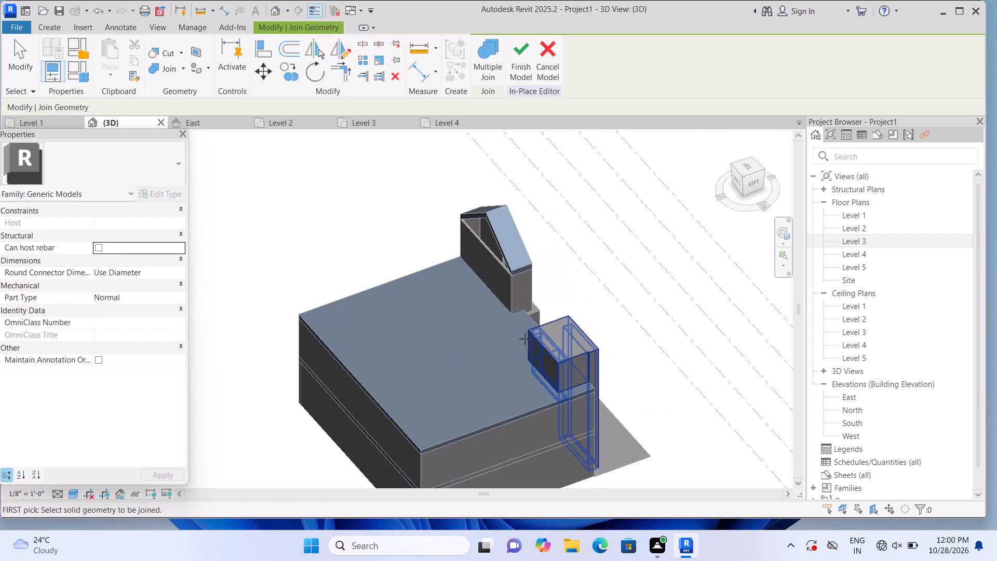
scroll(545, 308, up, 4)
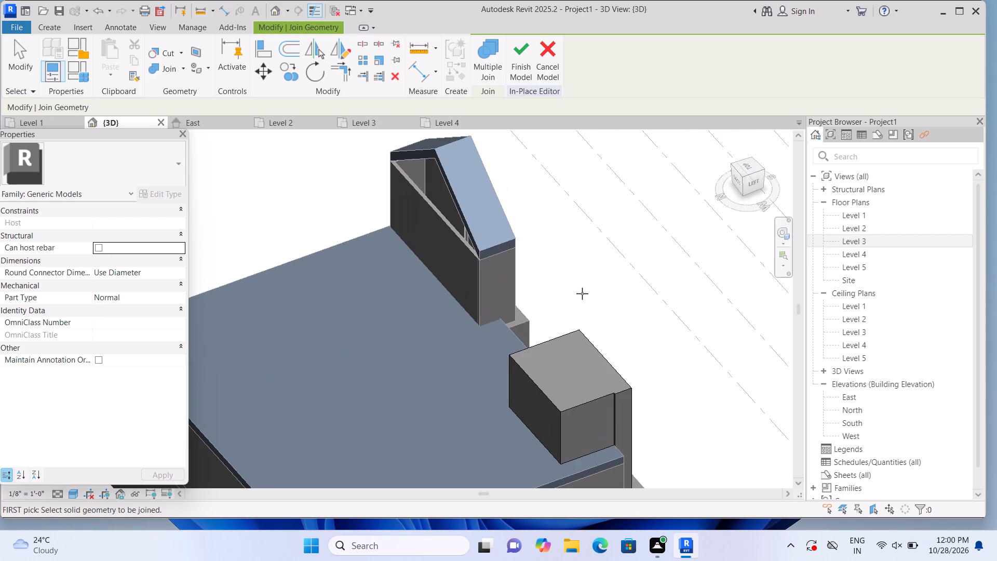
shift+middle_drag(586, 296, 558, 305)
shift+middle_drag(555, 341, 534, 344)
scroll(495, 348, up, 1)
middle_drag(504, 337, 577, 134)
middle_drag(574, 173, 581, 207)
shift+middle_drag(599, 237, 585, 241)
scroll(441, 337, up, 2)
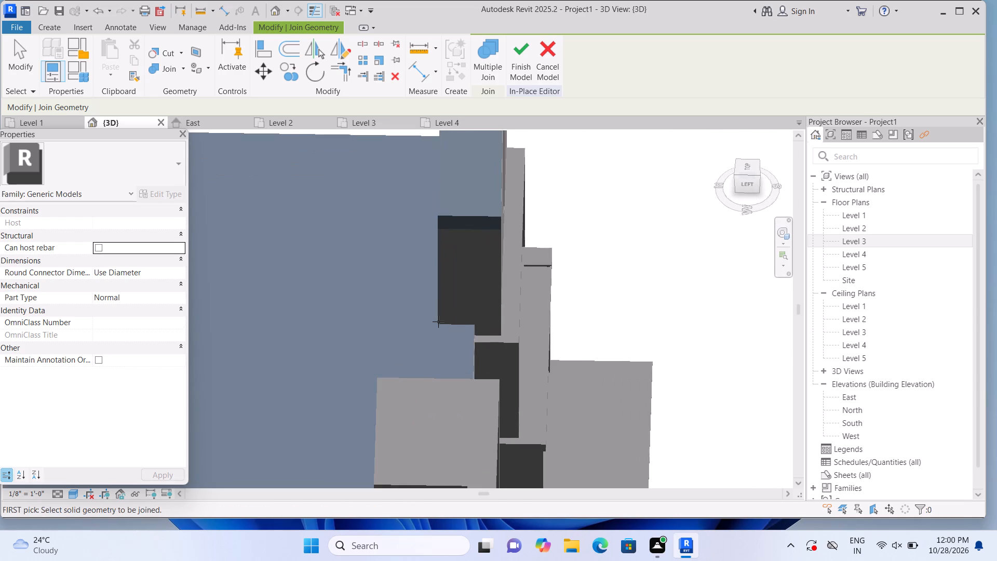
scroll(438, 322, up, 1)
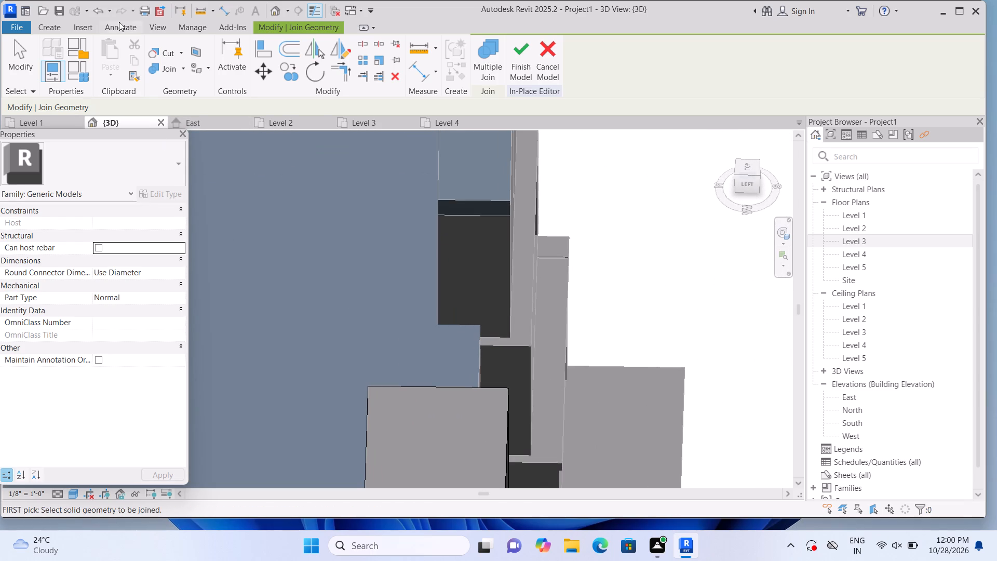
Start an extrusion on the gabled volume's side wall face and sketch a rectangle 9" wide and about 7.5" high at its base.
click(46, 27)
click(124, 59)
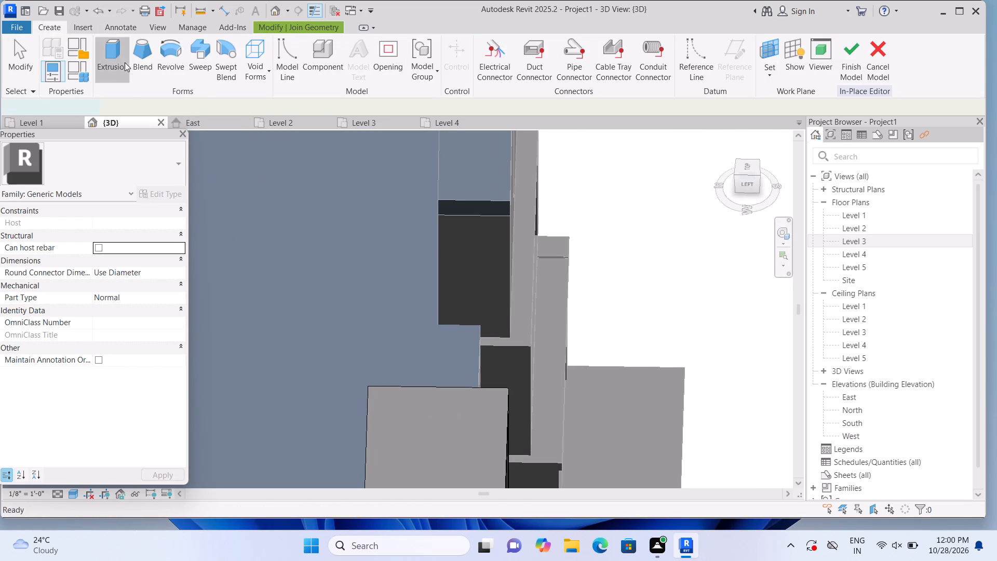
click(673, 78)
click(673, 127)
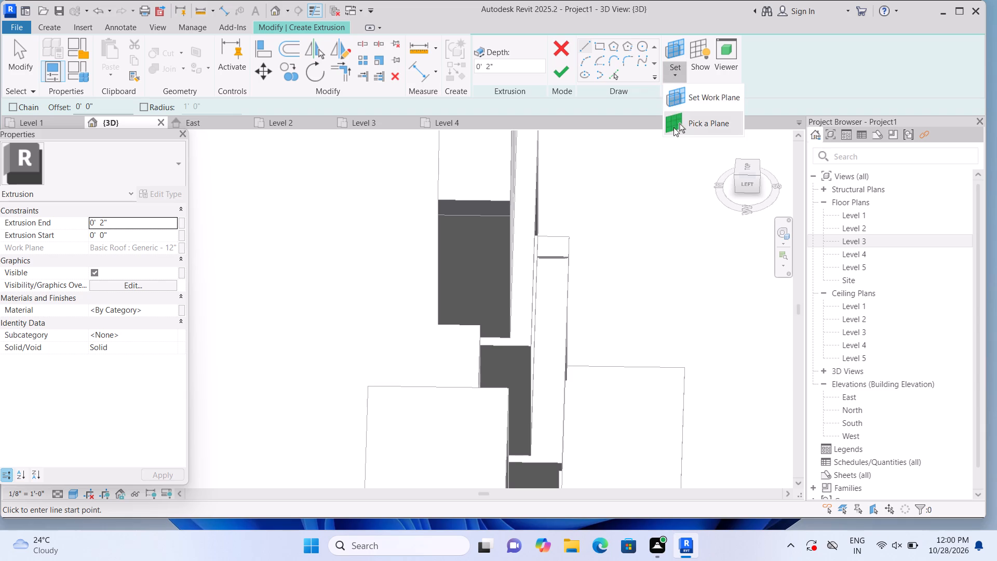
click(482, 285)
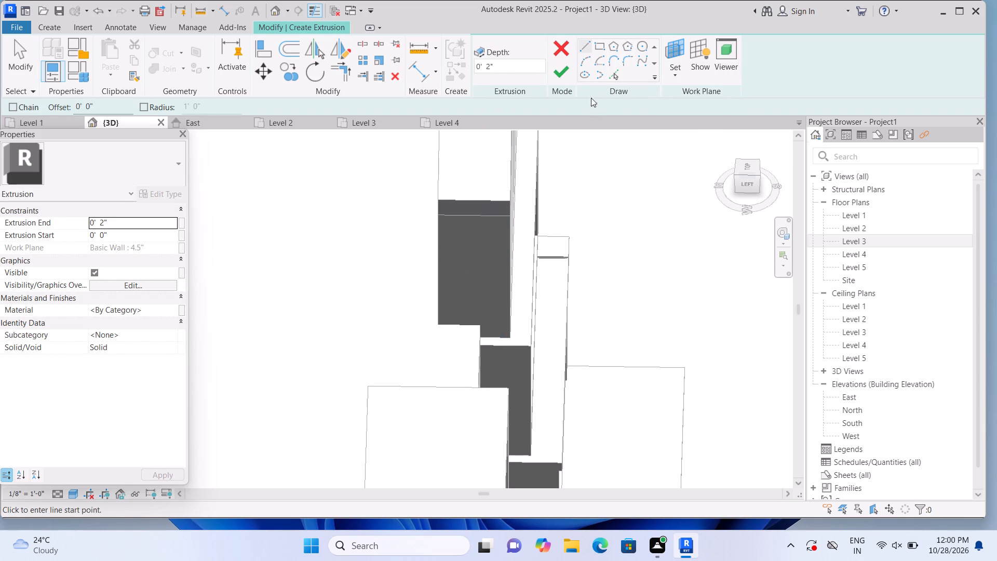
click(599, 47)
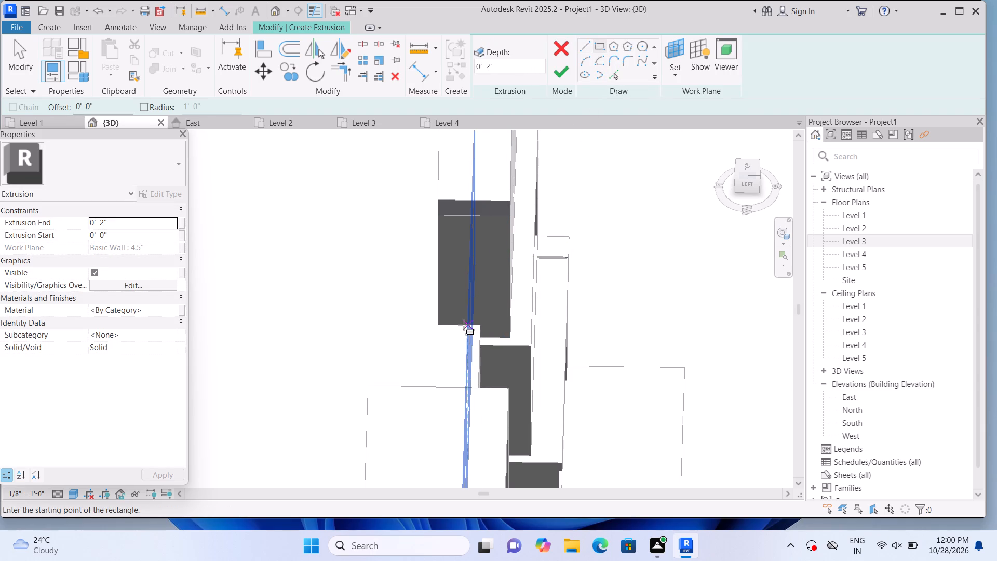
scroll(466, 325, up, 3)
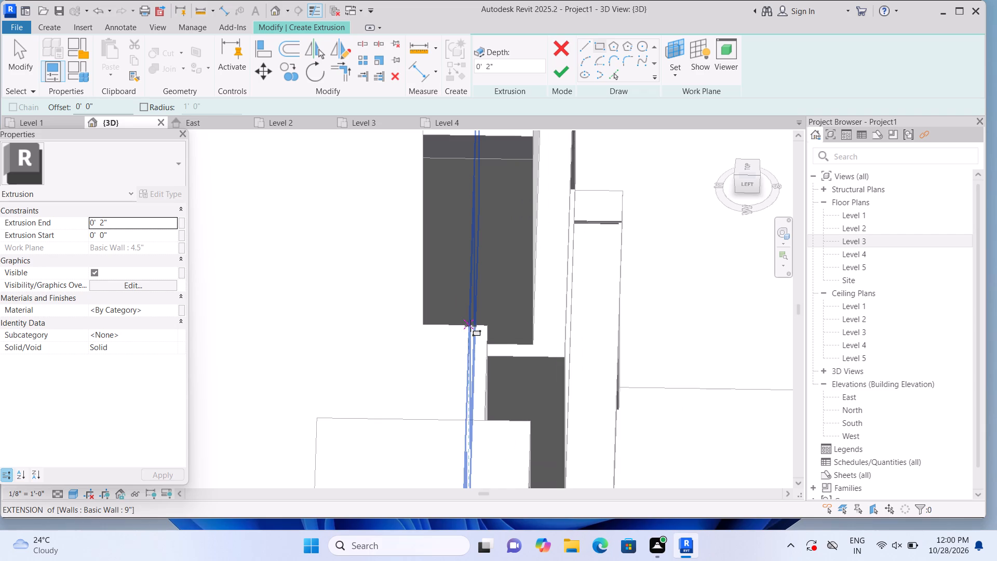
click(473, 326)
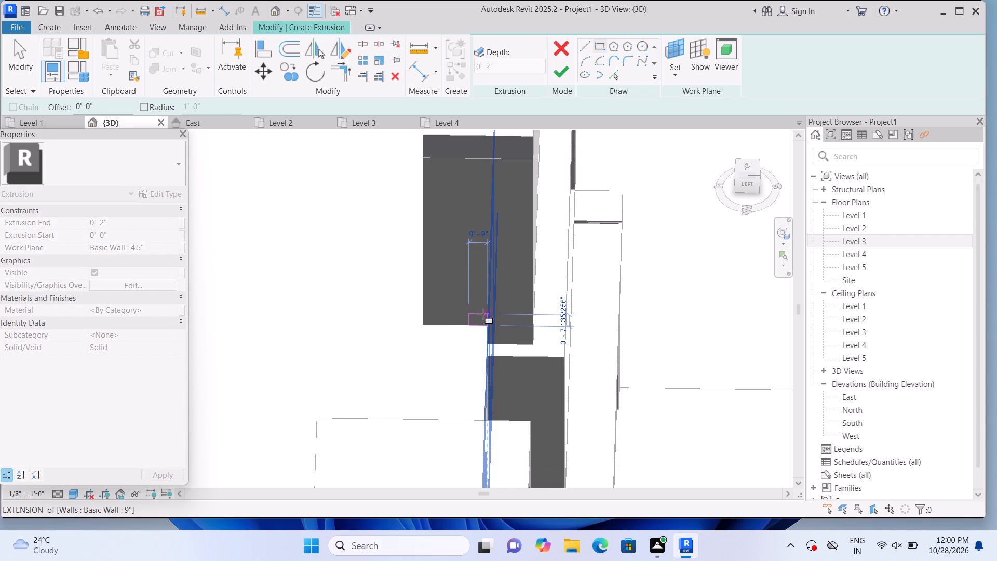
click(483, 314)
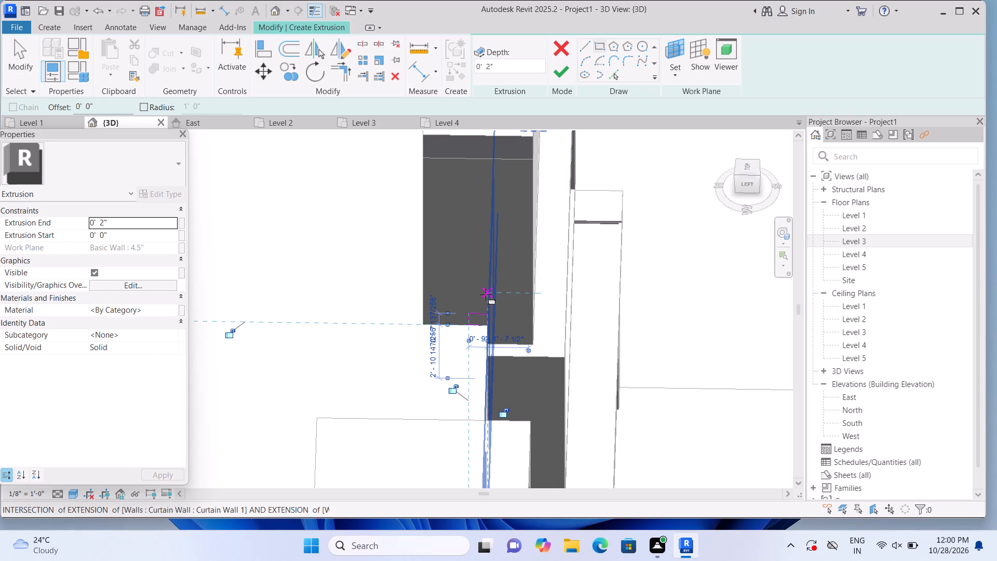
Sketch four more 9" wide rectangles, about 8" to 11.6" high, stacked at intervals above the first on the gabled volume's side wall.
click(486, 299)
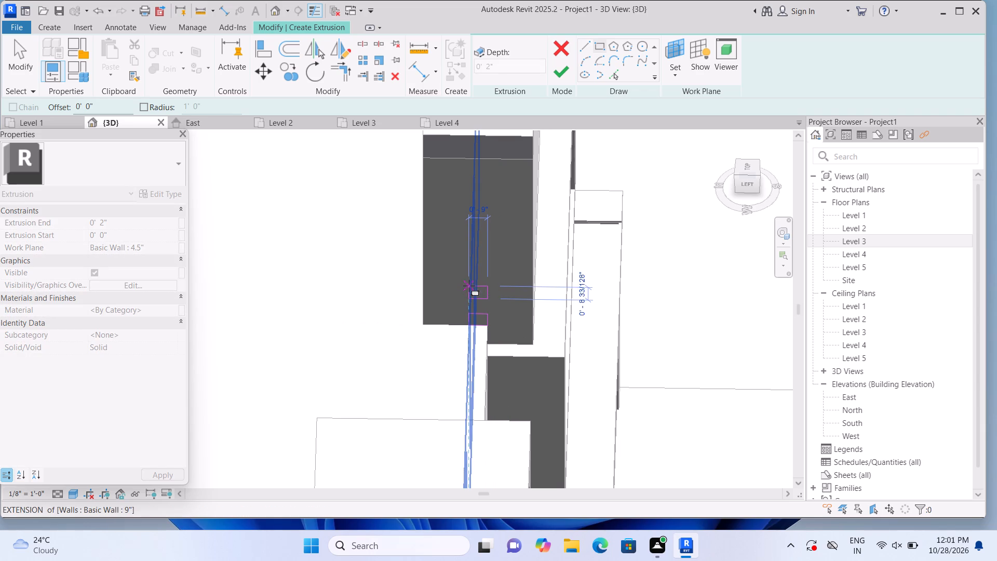
click(469, 285)
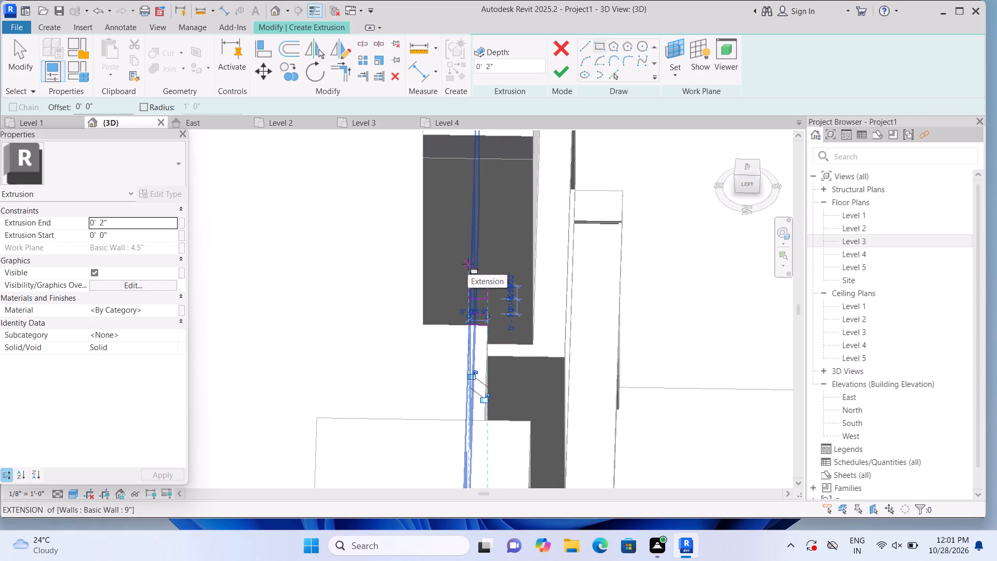
click(468, 266)
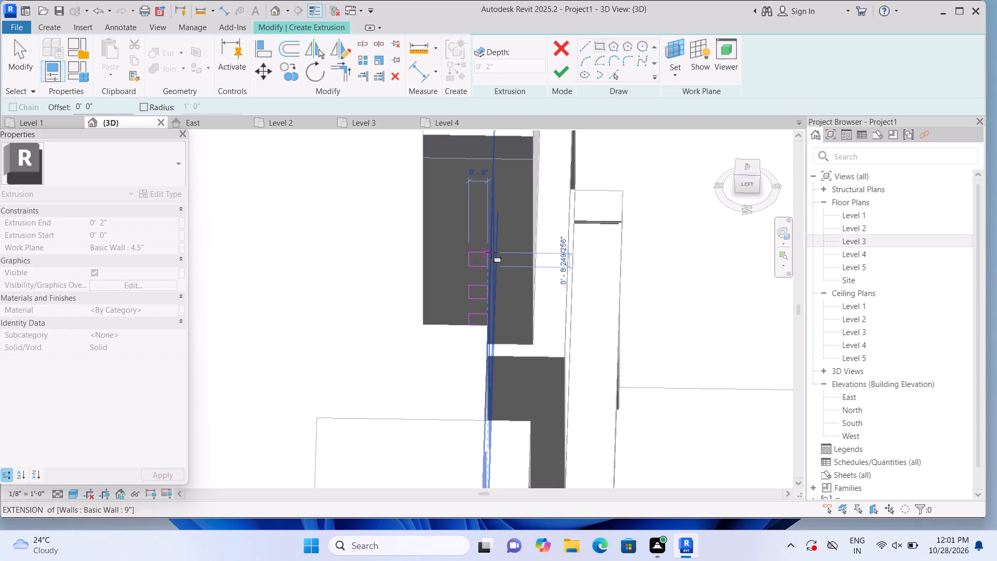
click(491, 252)
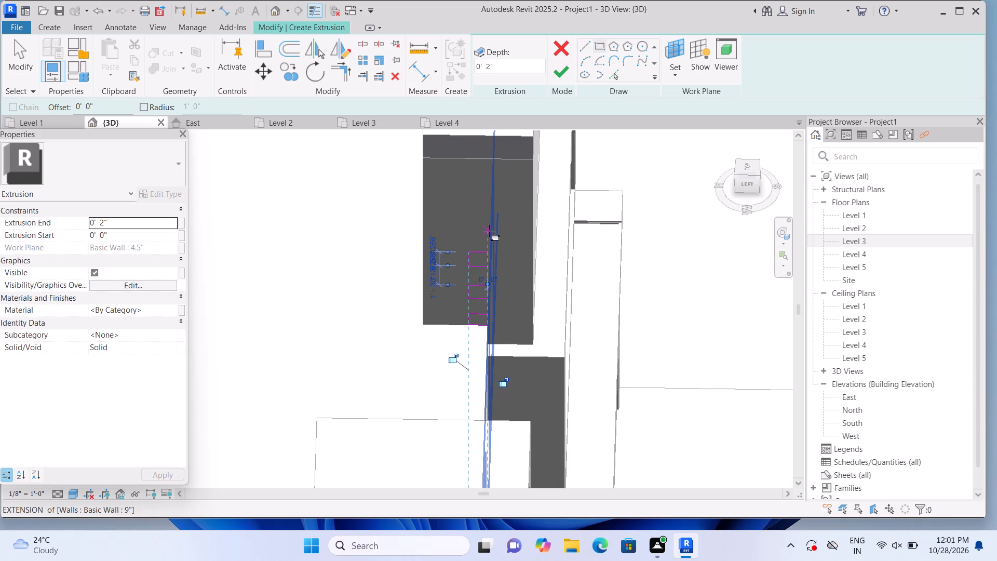
click(489, 231)
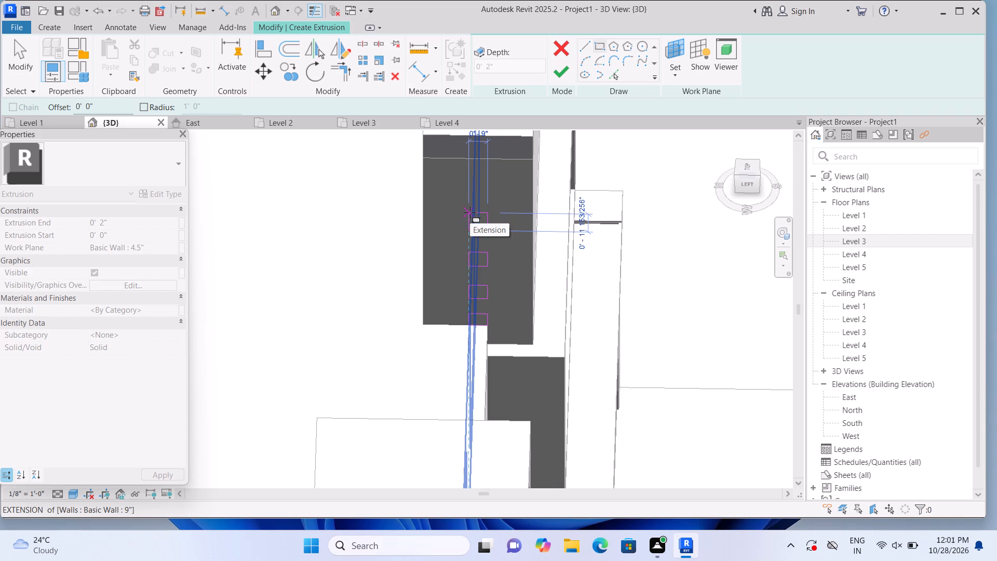
click(470, 212)
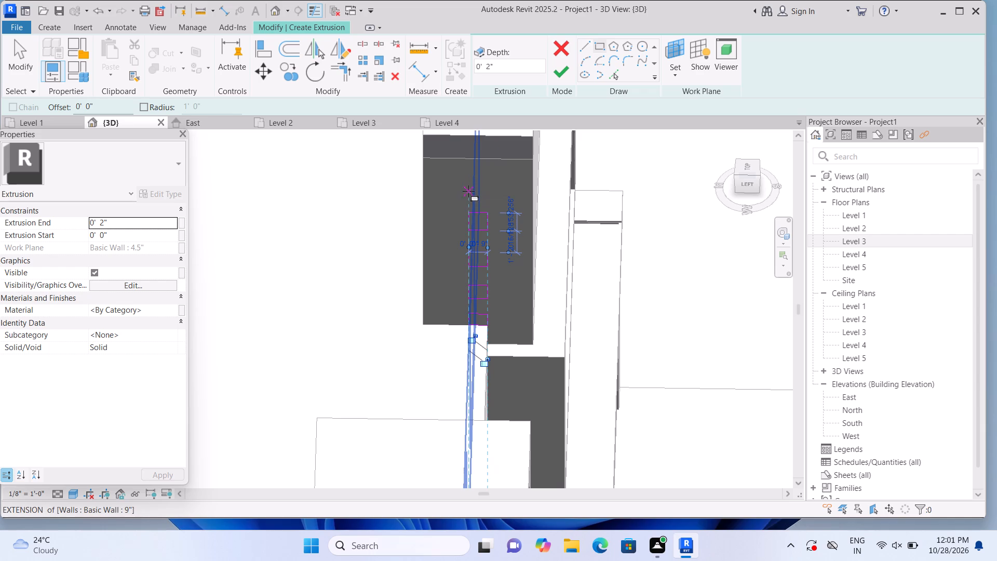
click(469, 194)
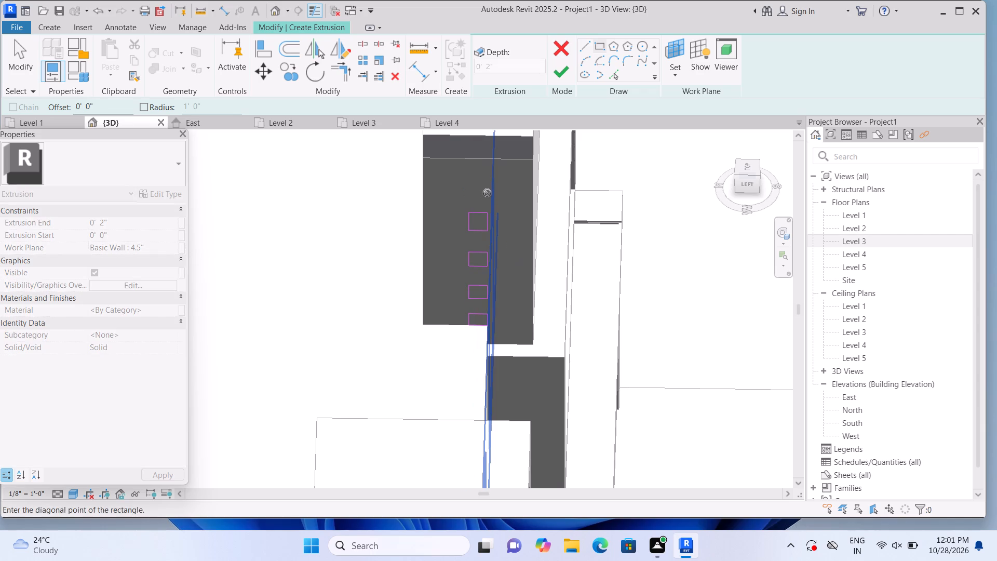
click(491, 181)
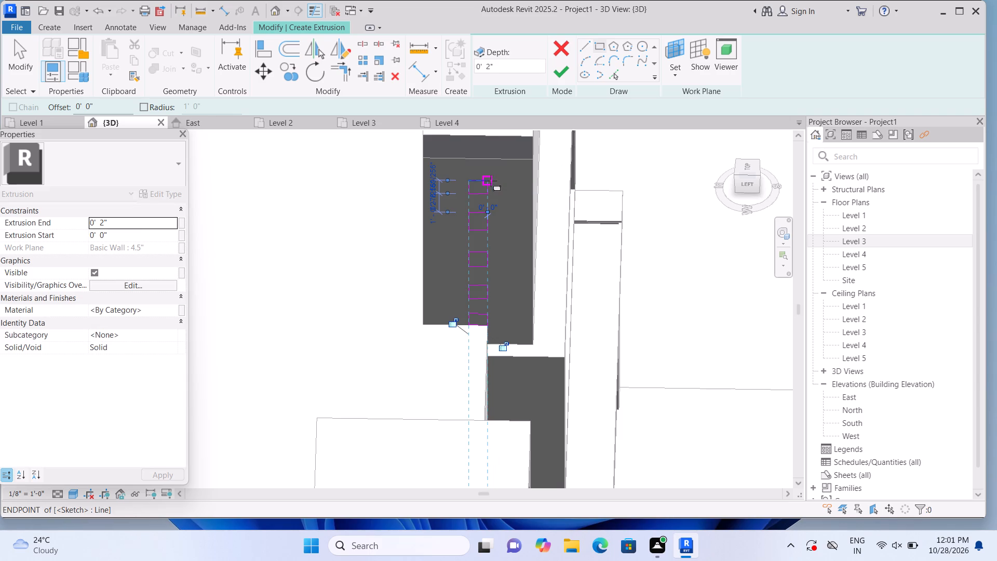
double_click(469, 166)
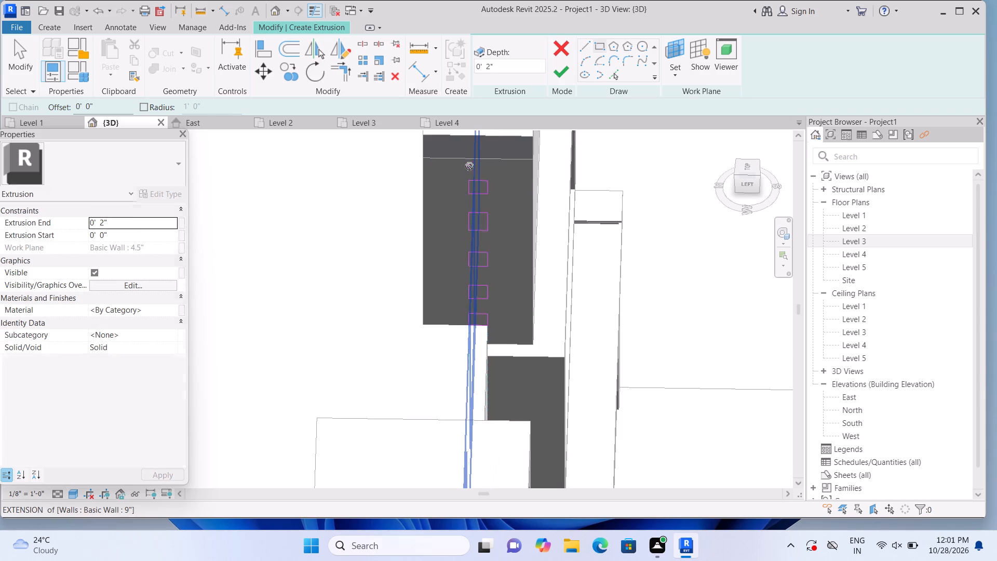
click(959, 493)
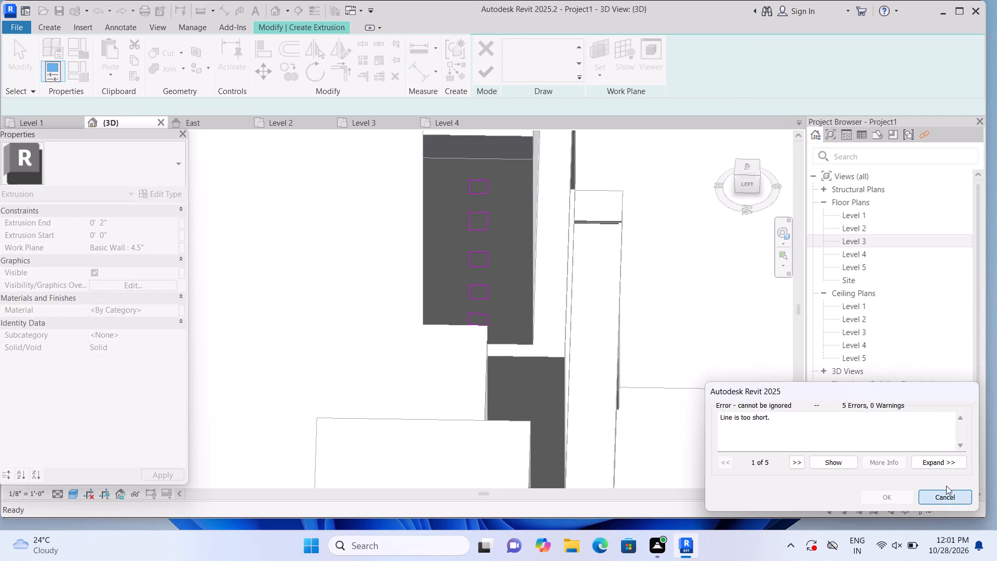
Sketch a sixth rectangle 9" wide and about 12" high at the top of the stack and finish the extrusion at 2" depth.
click(521, 46)
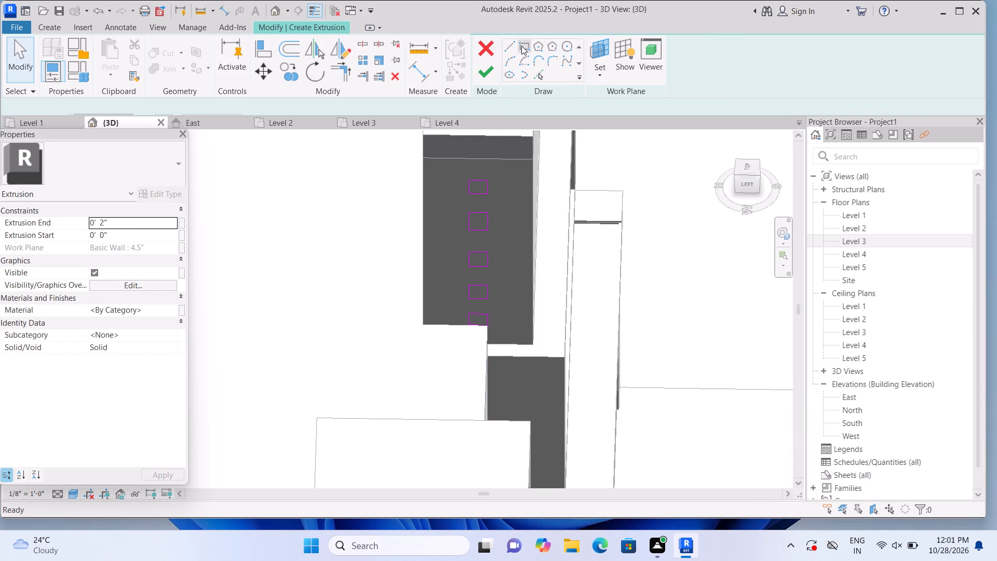
middle_drag(520, 193, 520, 279)
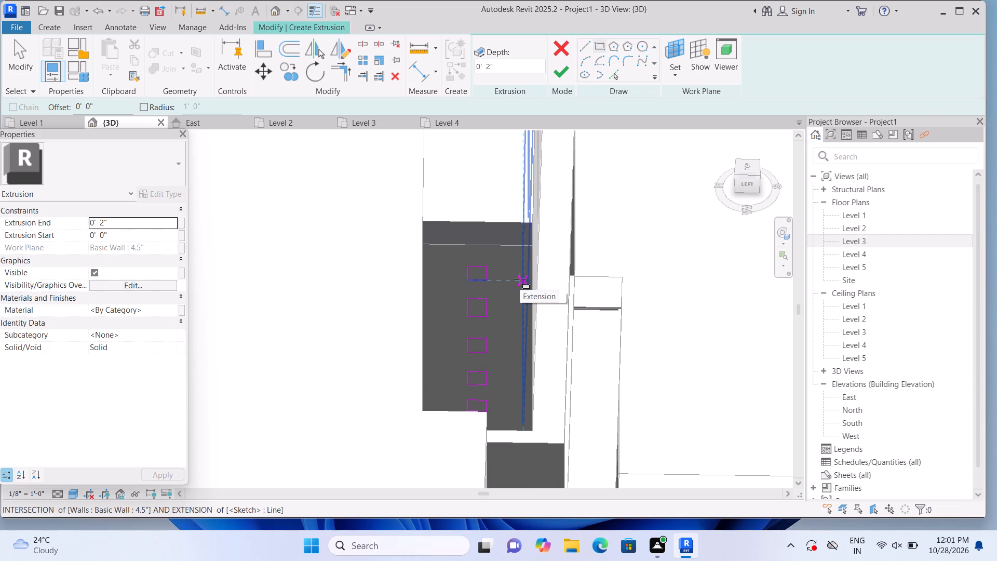
click(466, 253)
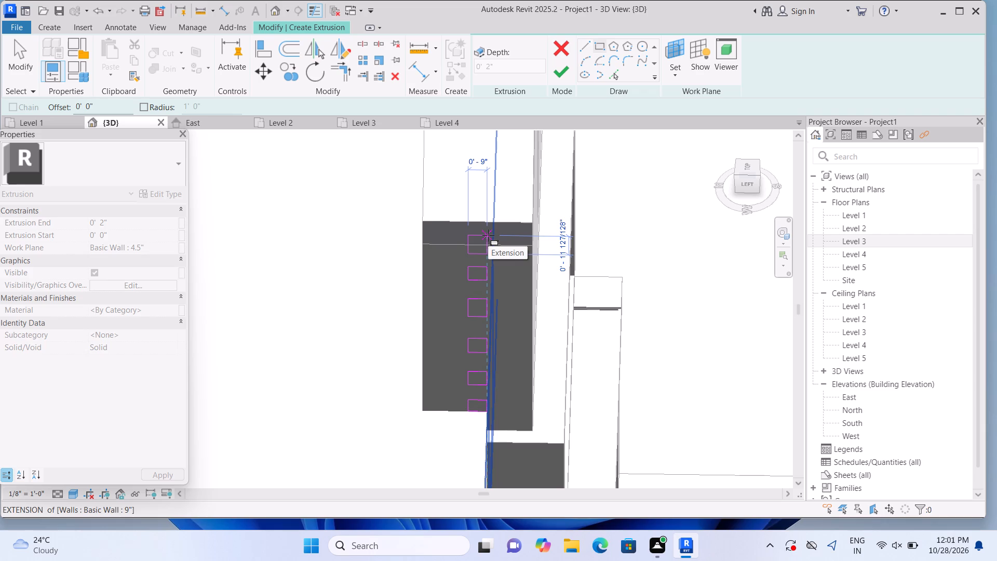
click(488, 235)
key(Escape)
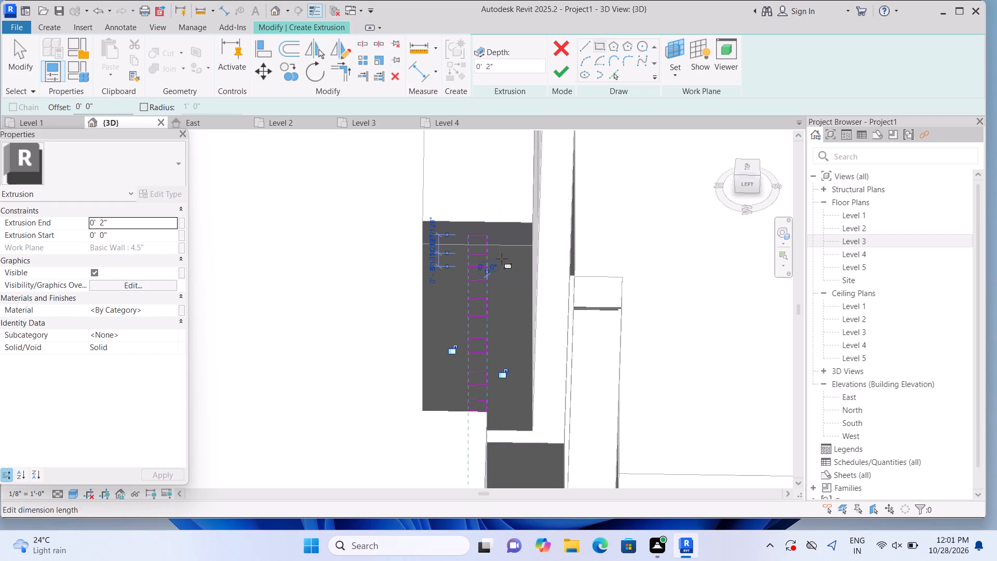
click(564, 77)
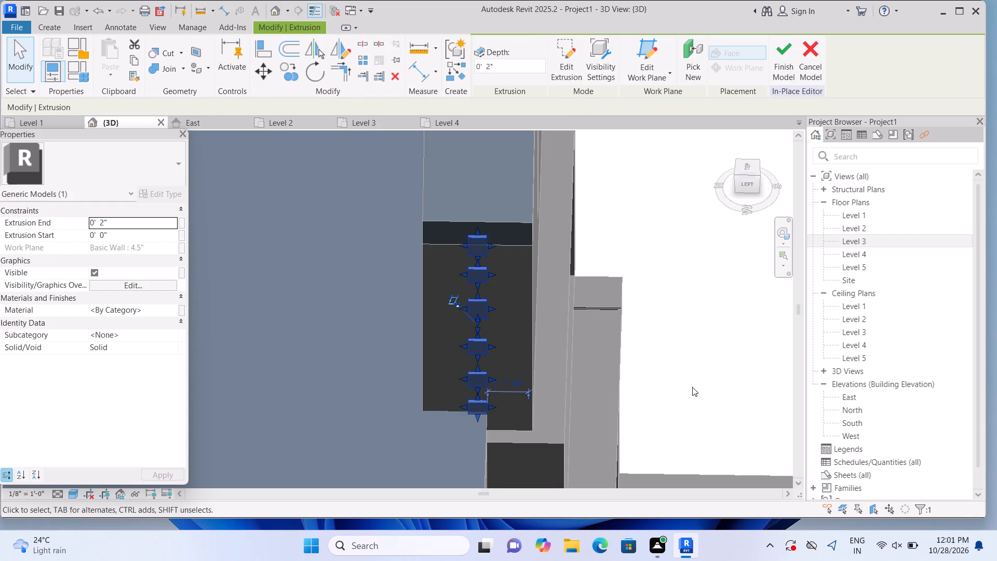
Stretch the slat extrusion from the gabled volume across to the roof block's side face, giving an extrusion end of 13' 3 27/32".
scroll(688, 405, up, 1)
shift+middle_drag(688, 406, 572, 461)
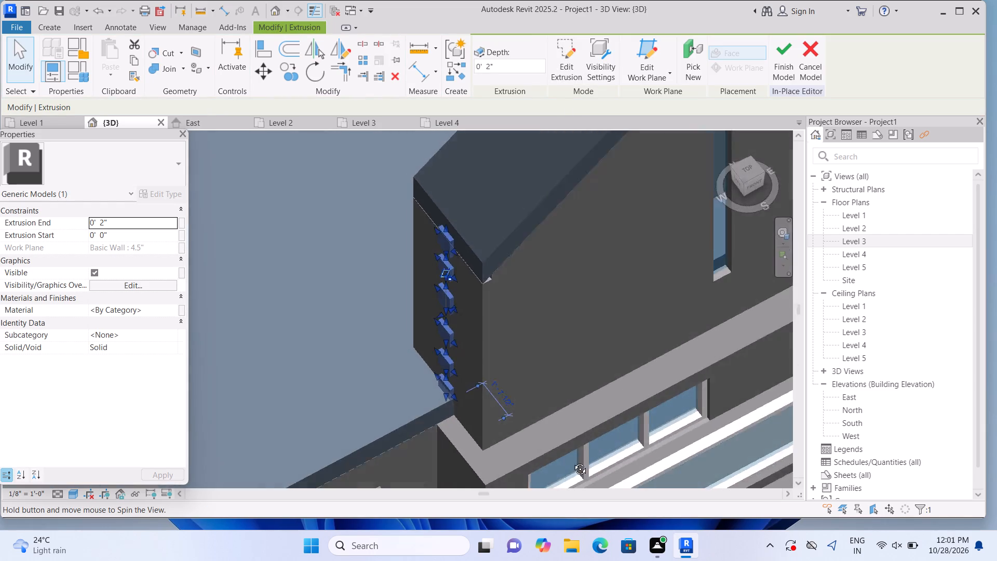
shift+middle_drag(572, 461, 609, 443)
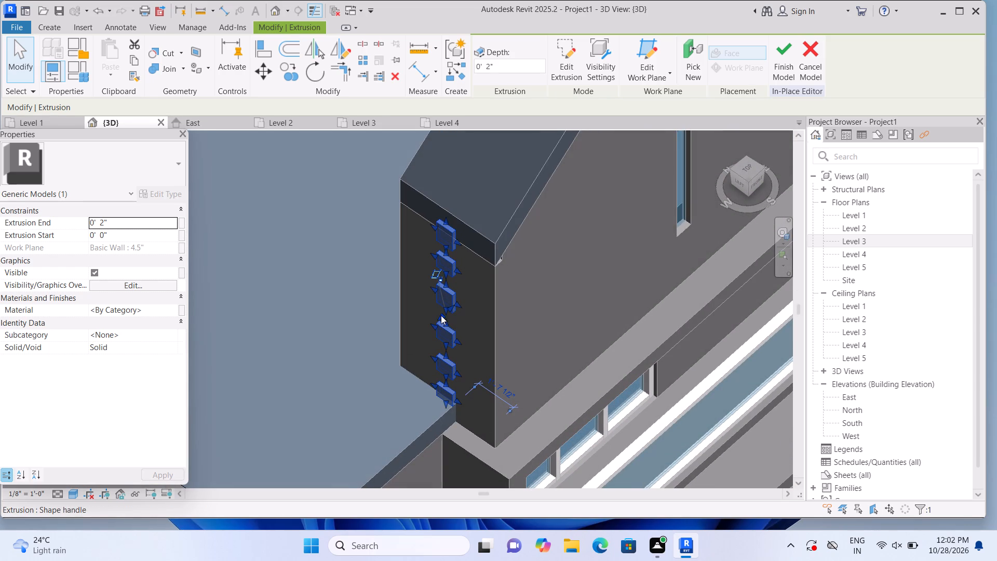
drag(441, 315, 382, 359)
scroll(381, 359, down, 4)
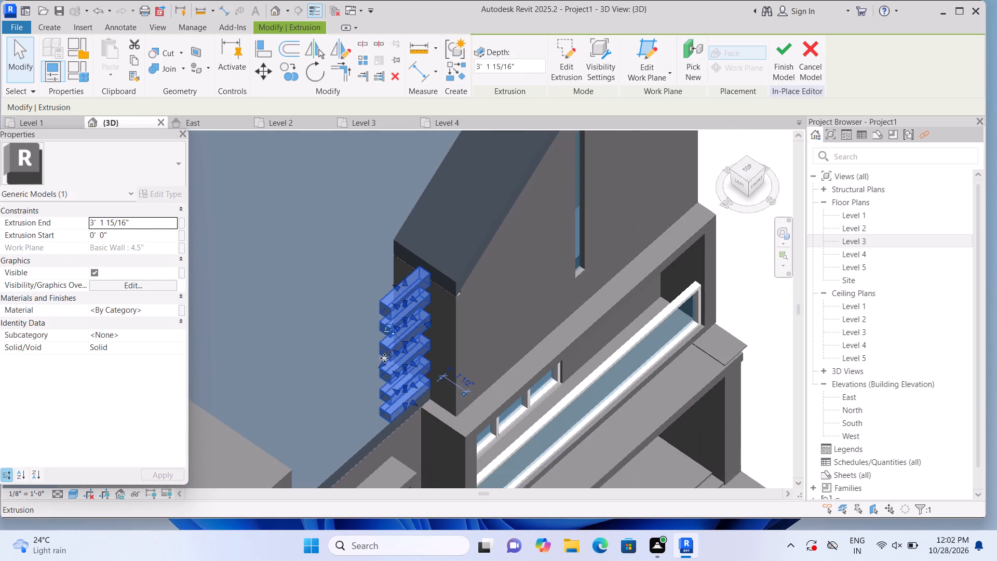
scroll(384, 358, down, 1)
shift+middle_drag(684, 415, 463, 493)
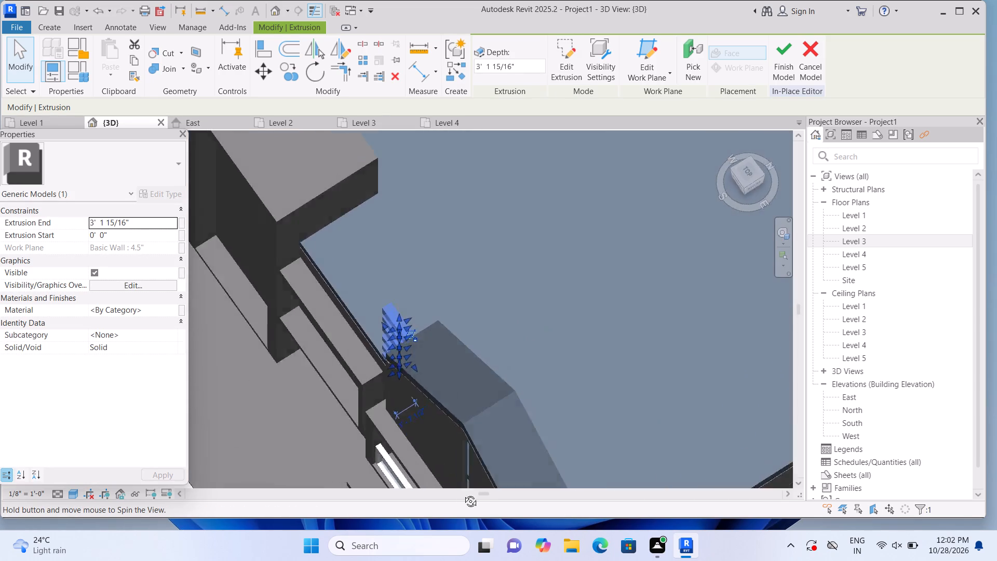
shift+middle_drag(463, 493, 241, 393)
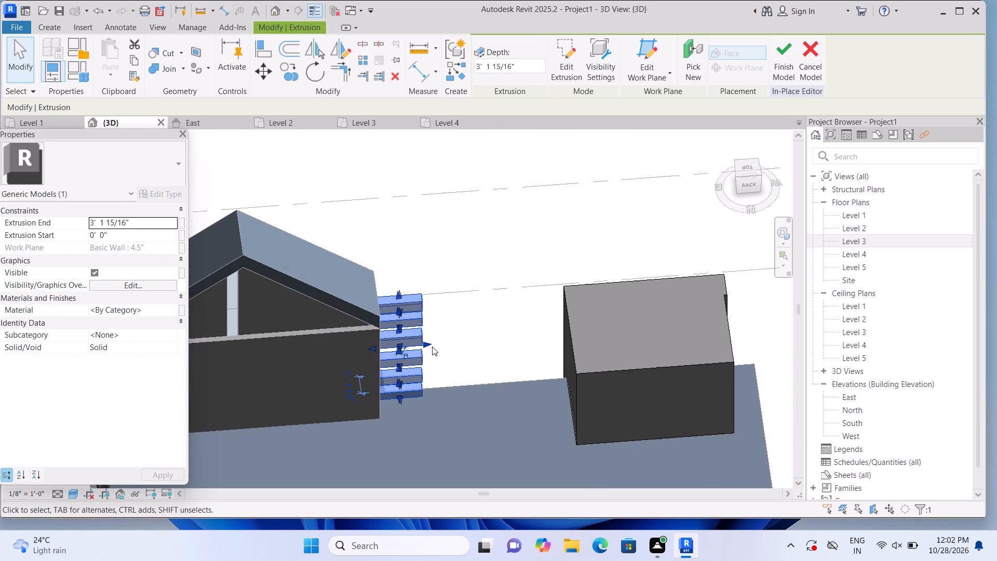
drag(425, 344, 571, 362)
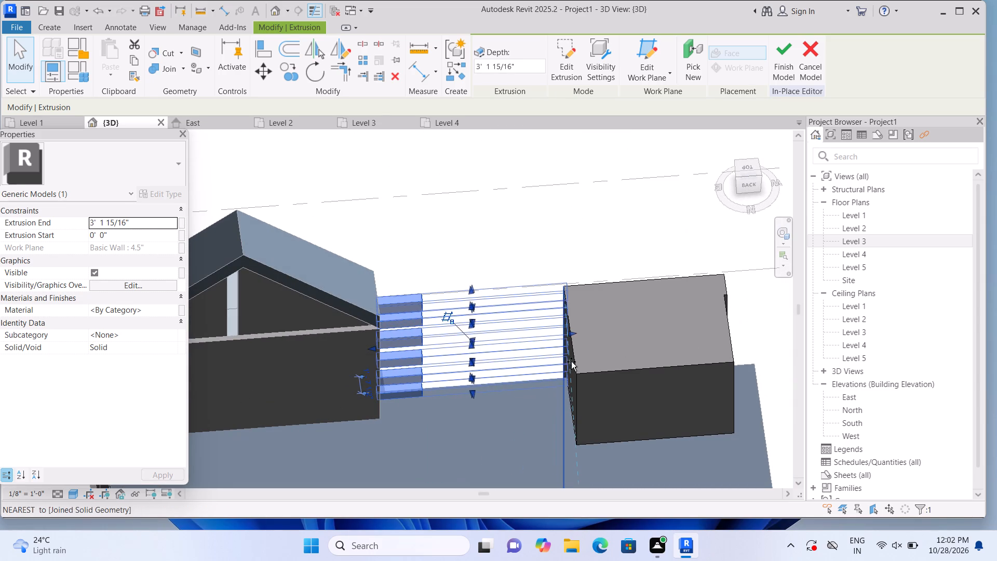
drag(571, 362, 572, 362)
click(611, 219)
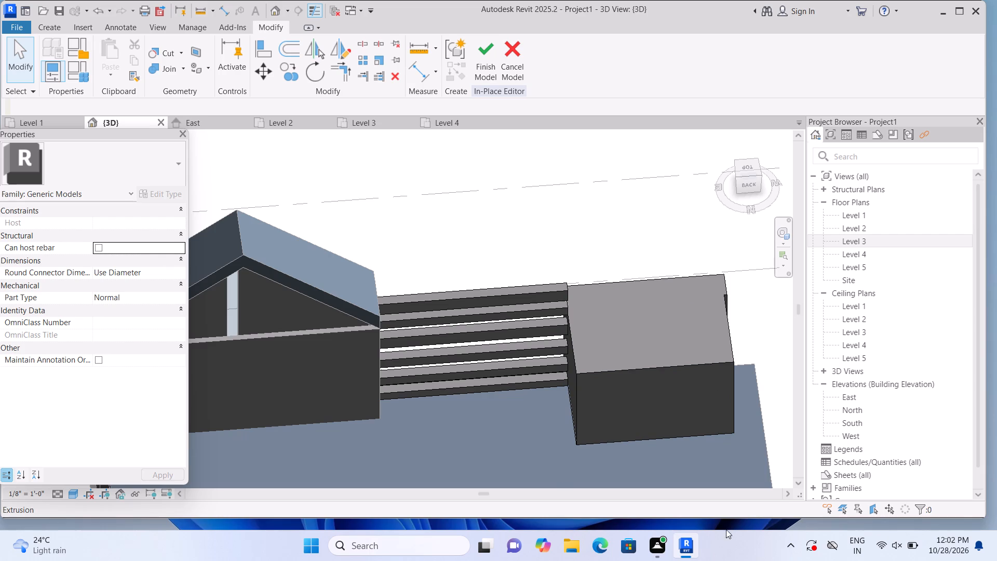
Examine the horizontal slats between the tall roof block and the gabled volume from the front and the home view.
scroll(740, 461, up, 1)
shift+middle_drag(740, 461, 390, 515)
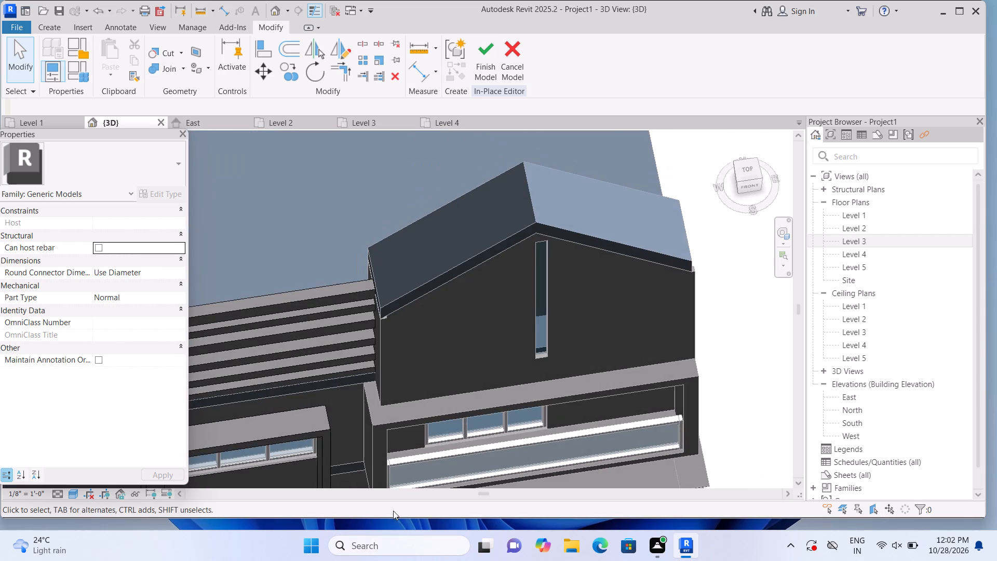
scroll(443, 468, down, 6)
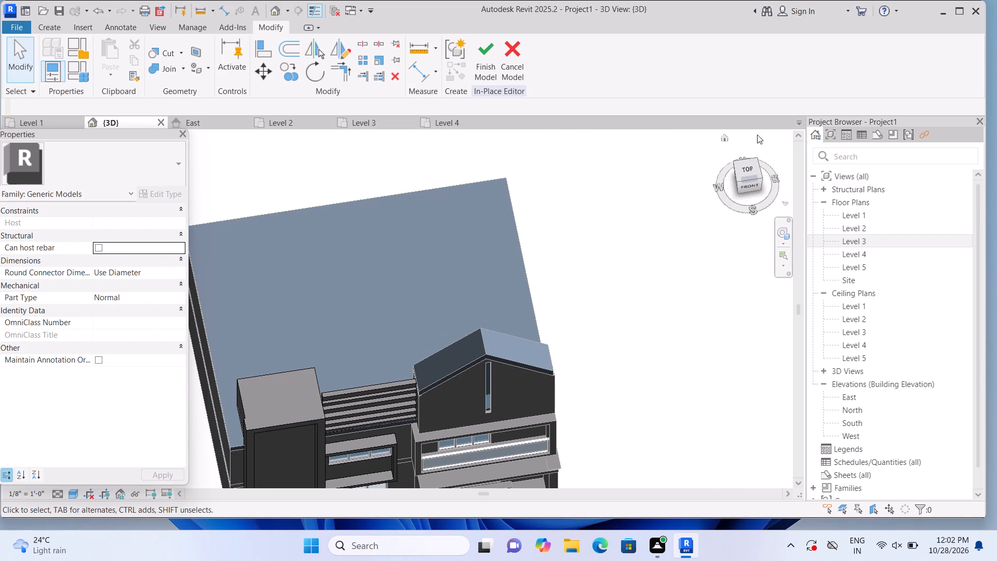
click(722, 137)
scroll(252, 402, up, 1)
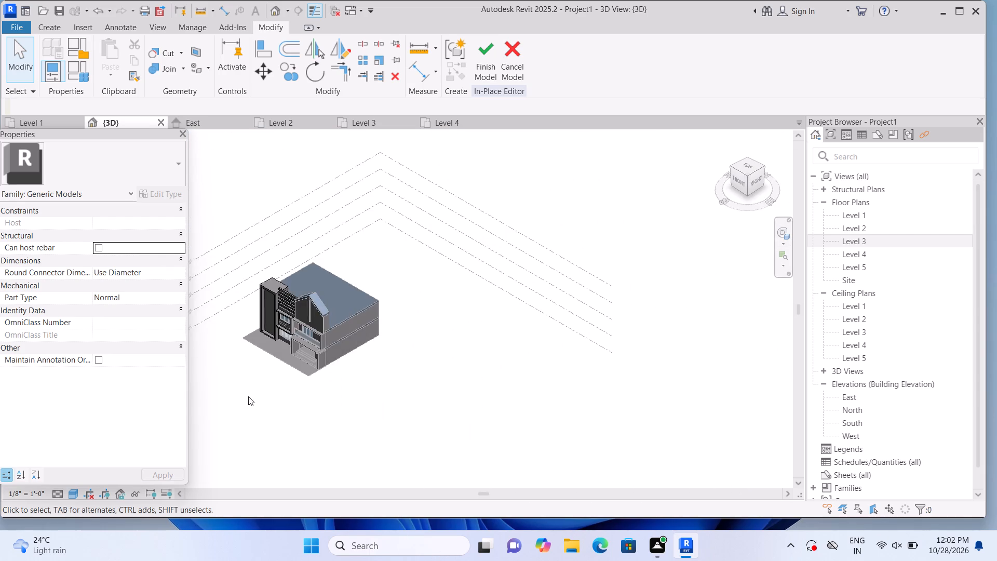
scroll(248, 396, up, 4)
middle_drag(251, 371, 295, 431)
scroll(301, 419, up, 2)
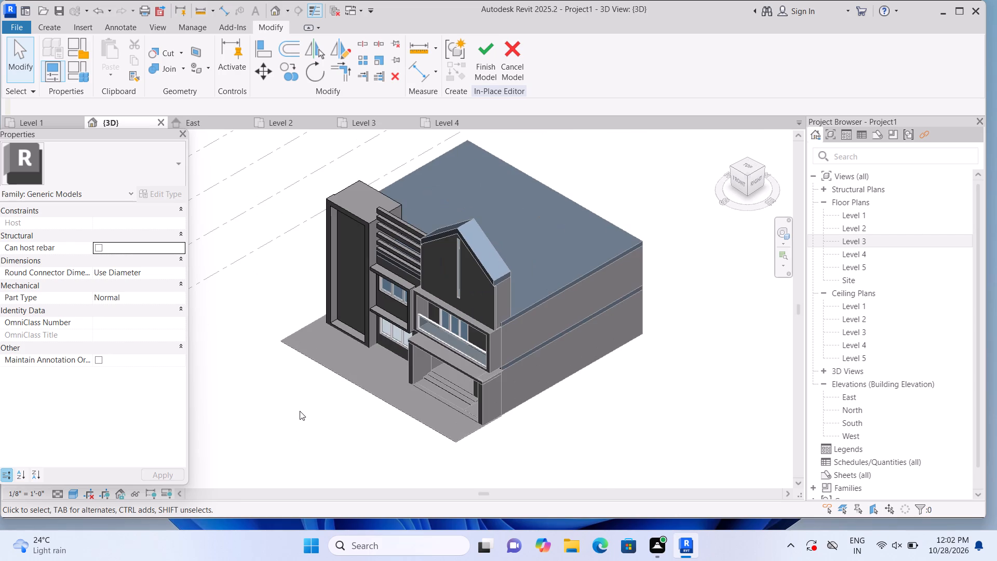
scroll(300, 411, up, 1)
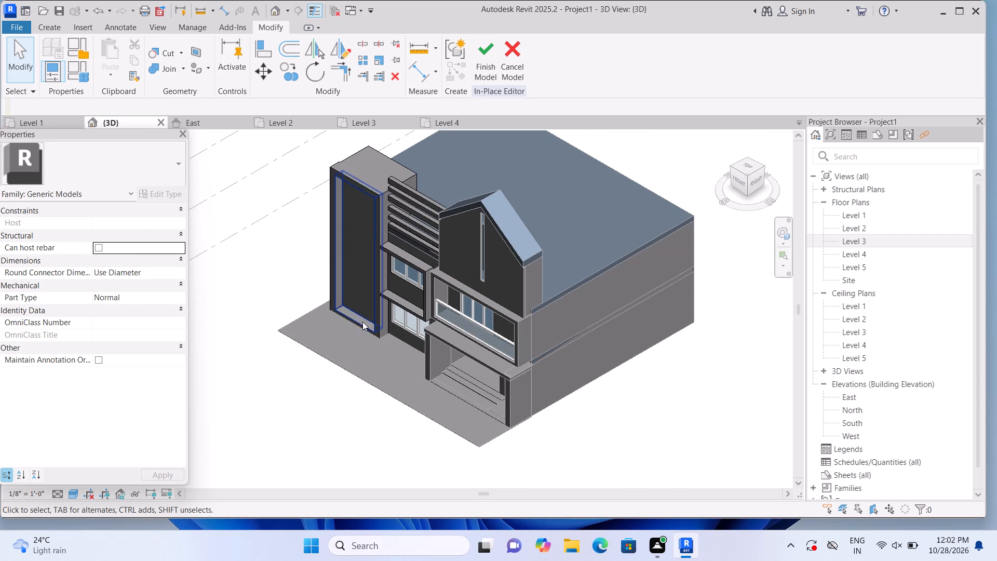
scroll(419, 194, up, 4)
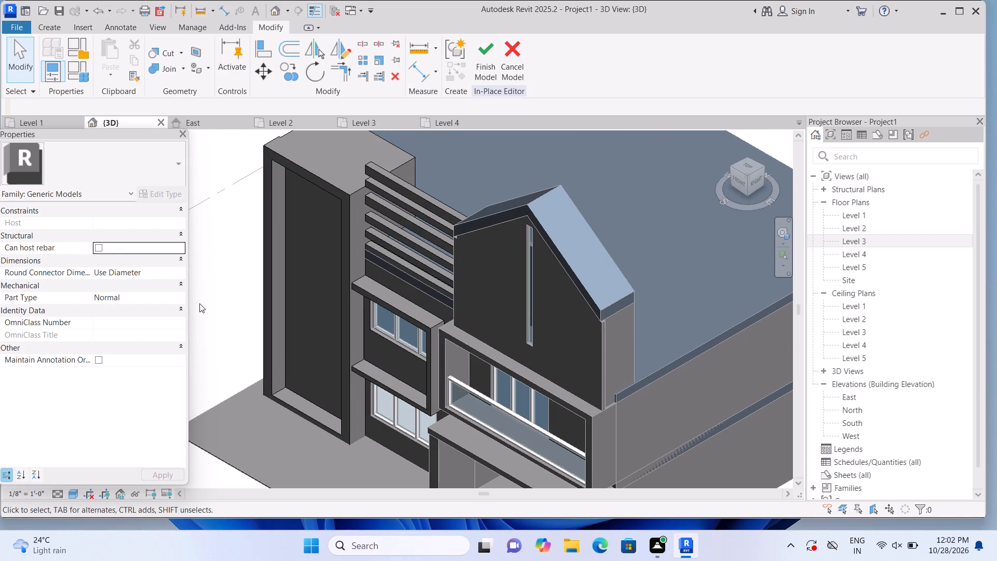
scroll(217, 299, down, 3)
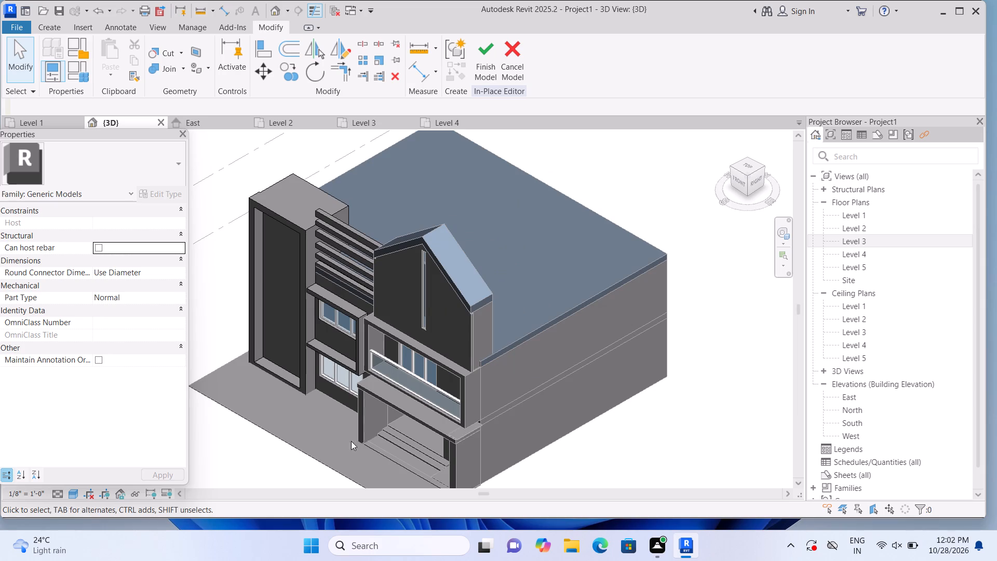
middle_drag(353, 441, 408, 398)
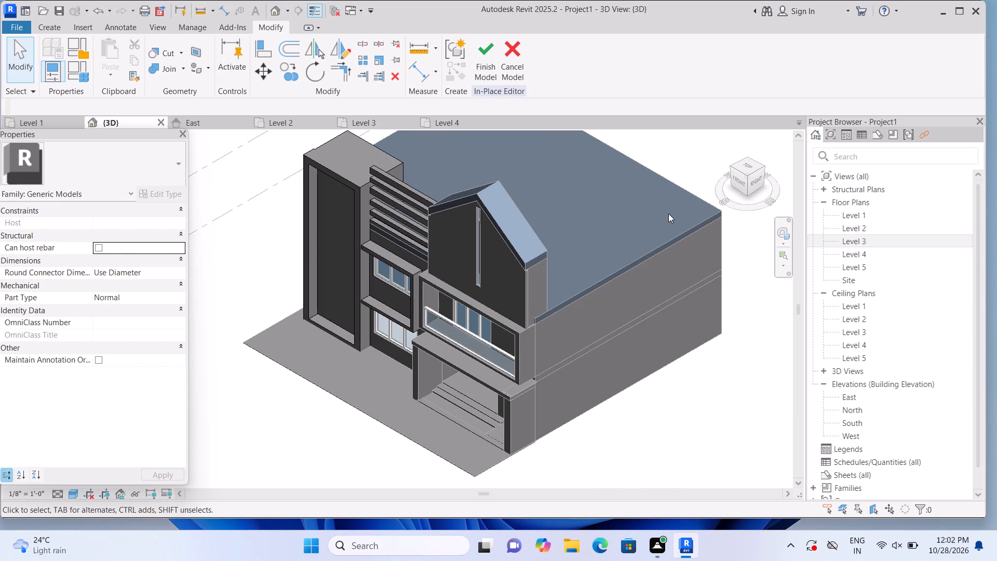
scroll(411, 205, up, 1)
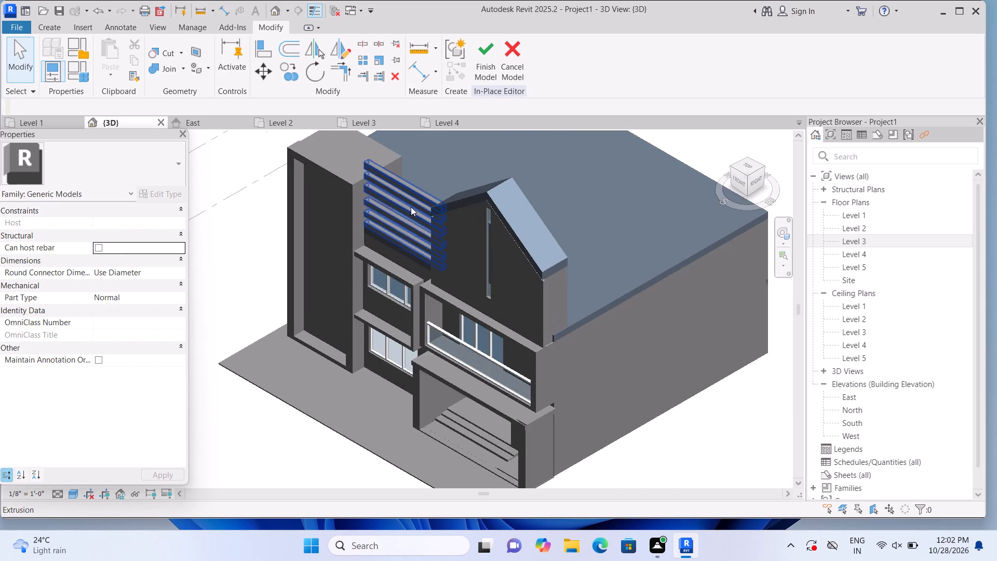
Finish the in-place model containing the horizontal slat extrusion.
click(410, 211)
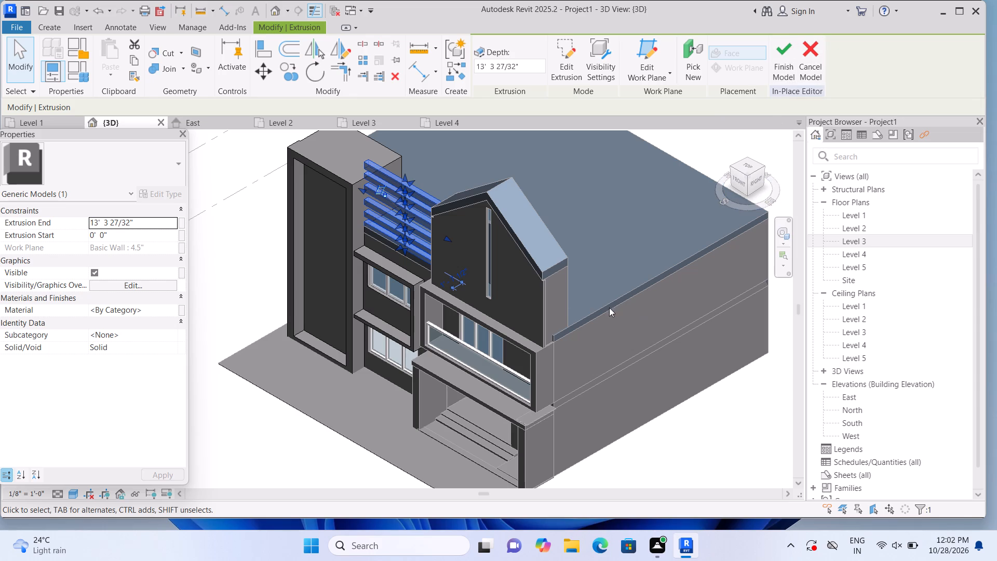
click(402, 240)
double_click(402, 217)
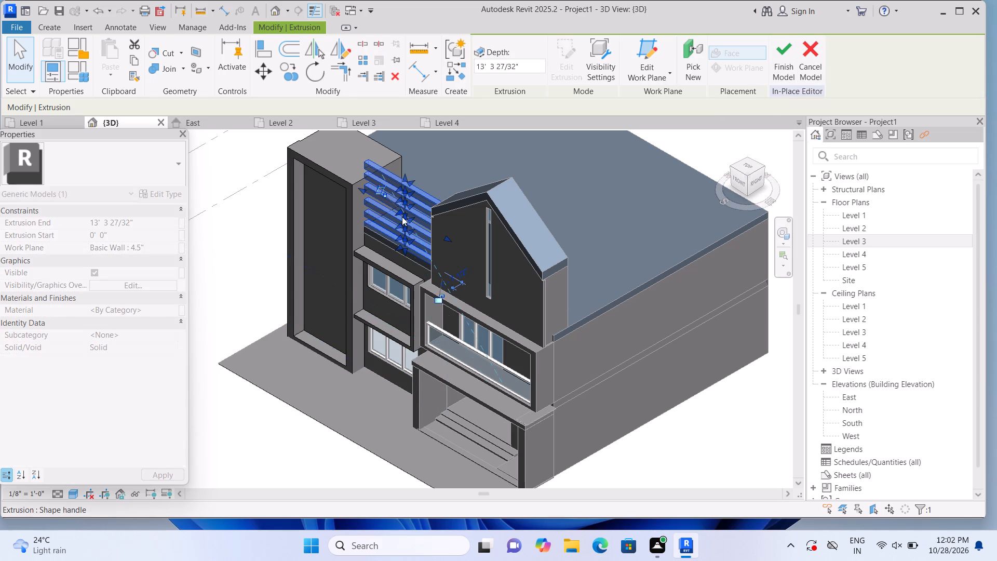
click(276, 469)
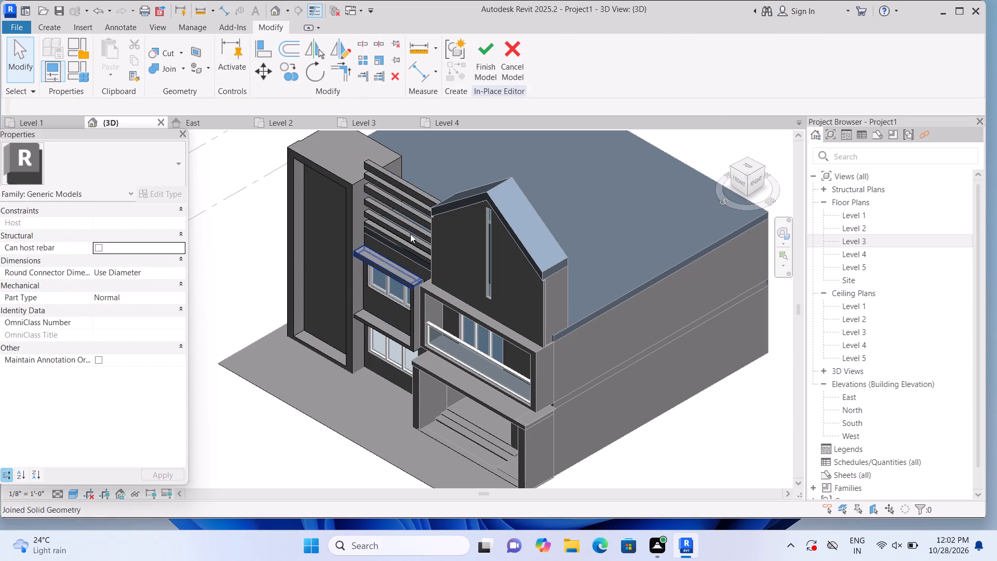
click(417, 209)
scroll(417, 209, up, 2)
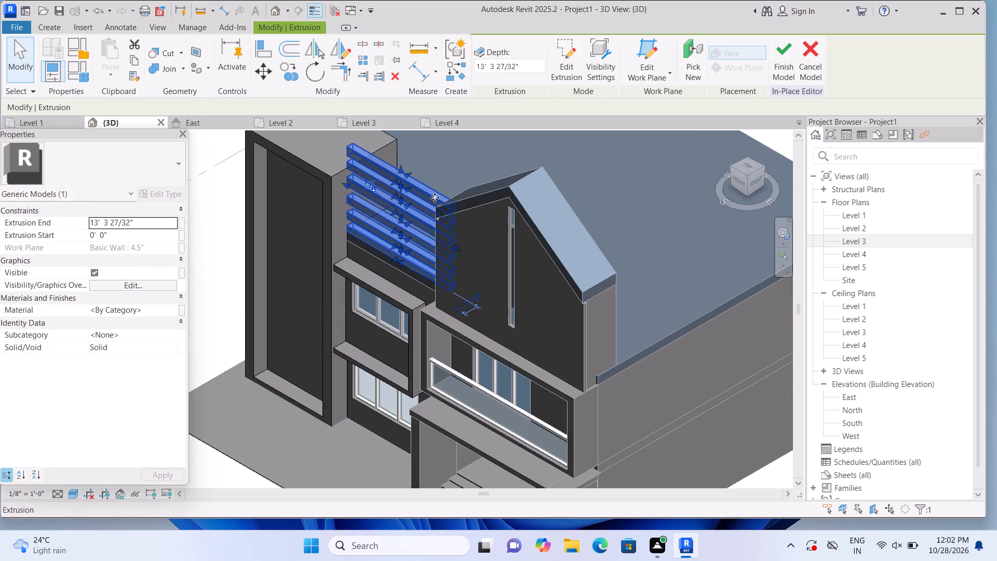
click(789, 75)
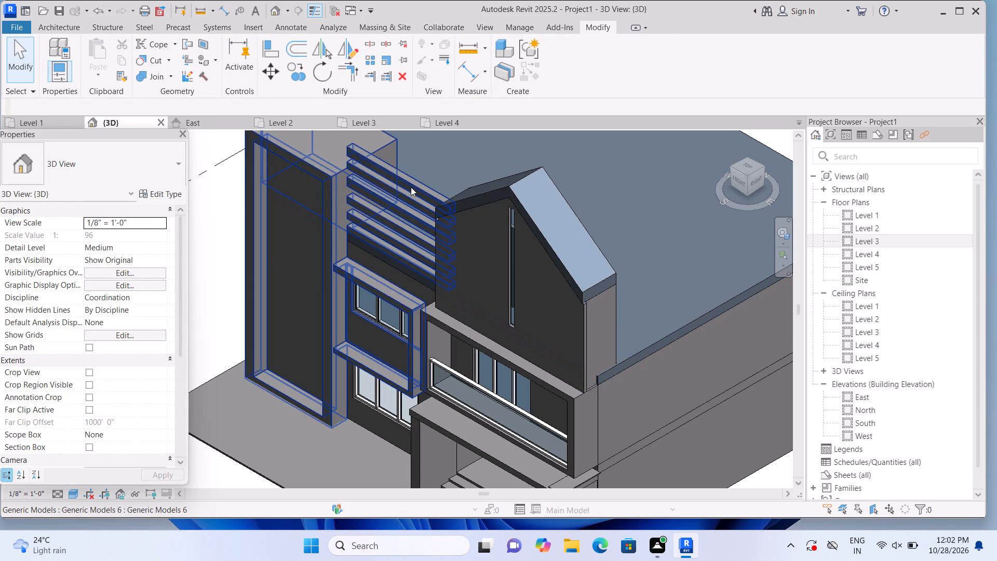
Reopen the in-place model, delete the topmost rectangle from the slat extrusion's sketch, and finish the sketch.
click(411, 187)
scroll(424, 186, down, 3)
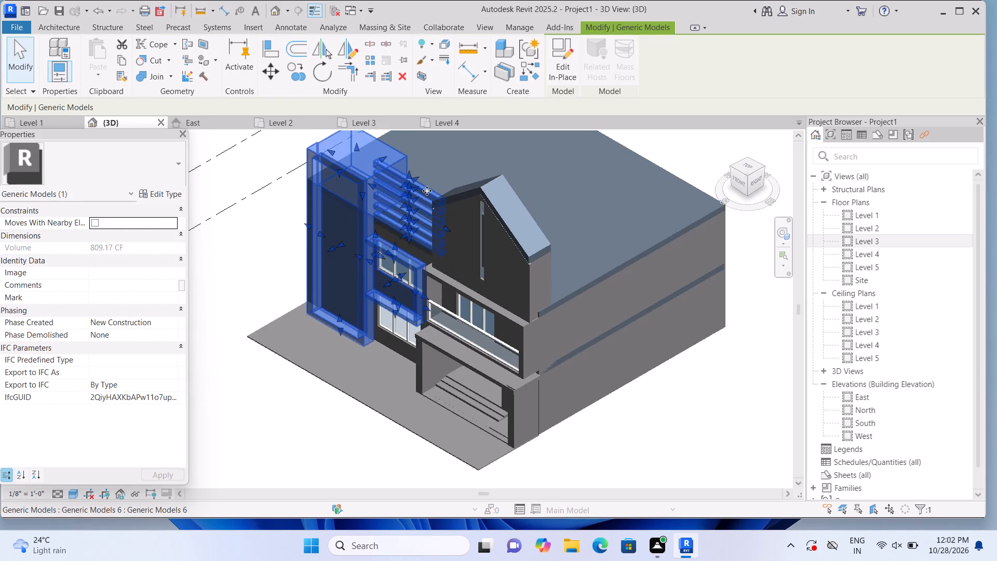
scroll(427, 191, down, 1)
click(572, 63)
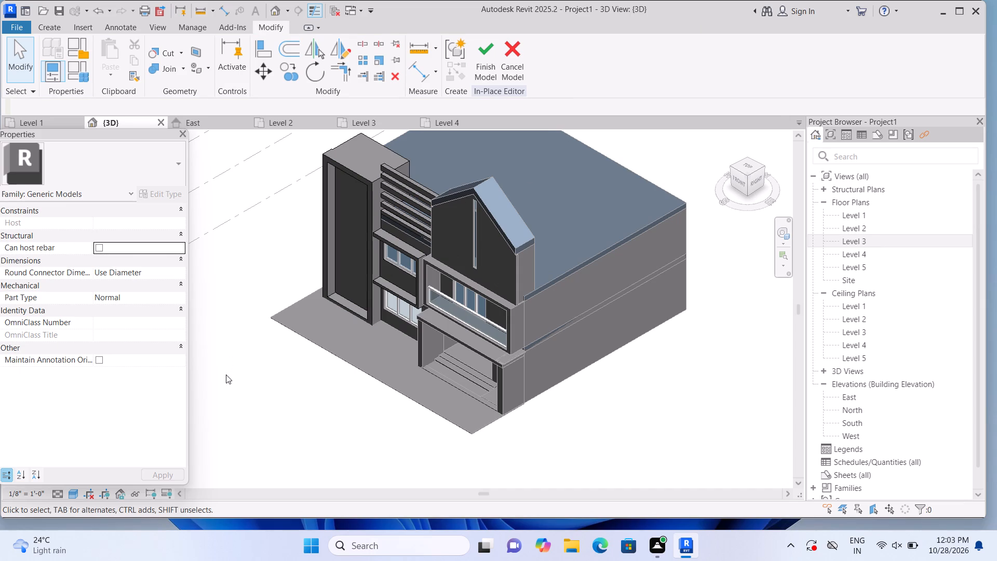
shift+middle_drag(159, 433, 212, 472)
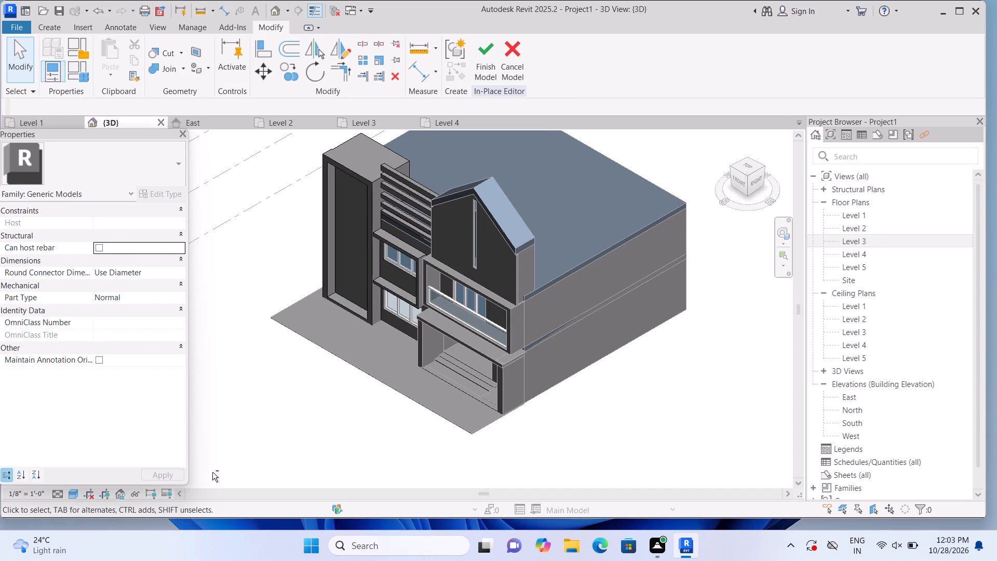
shift+middle_drag(212, 472, 247, 466)
shift+middle_drag(292, 399, 500, 451)
middle_drag(526, 367, 464, 335)
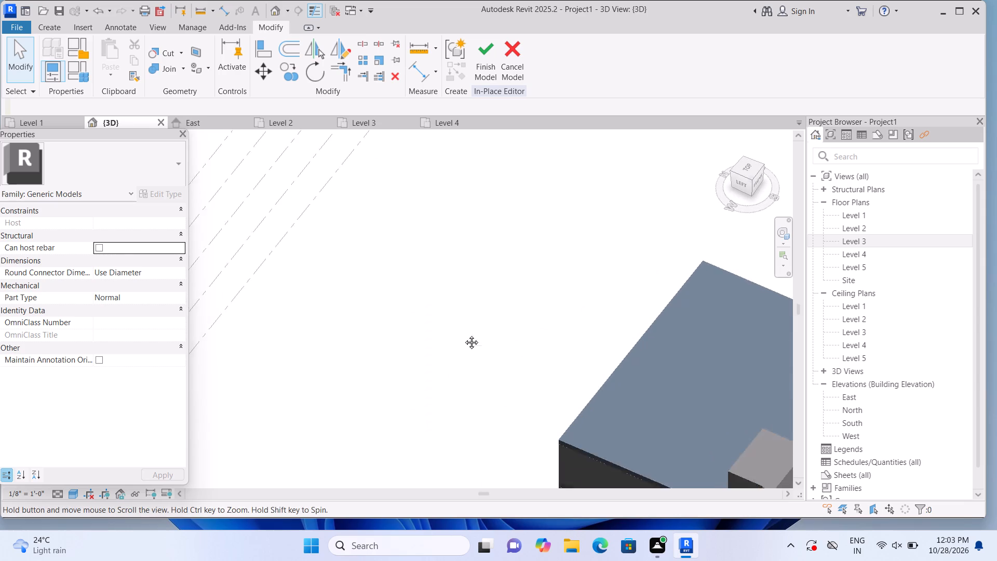
middle_drag(464, 335, 215, 297)
scroll(600, 336, up, 7)
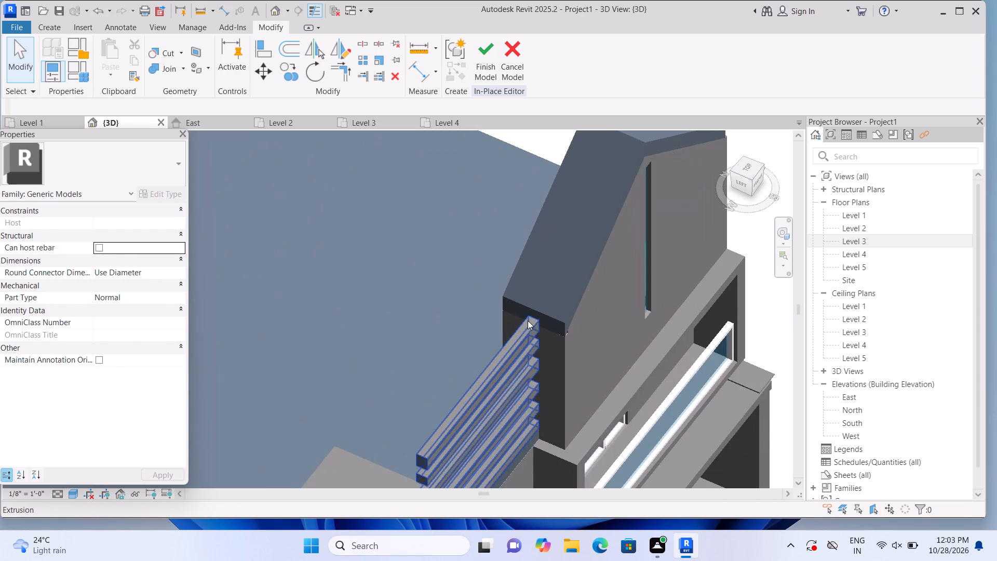
scroll(532, 330, up, 2)
double_click(531, 324)
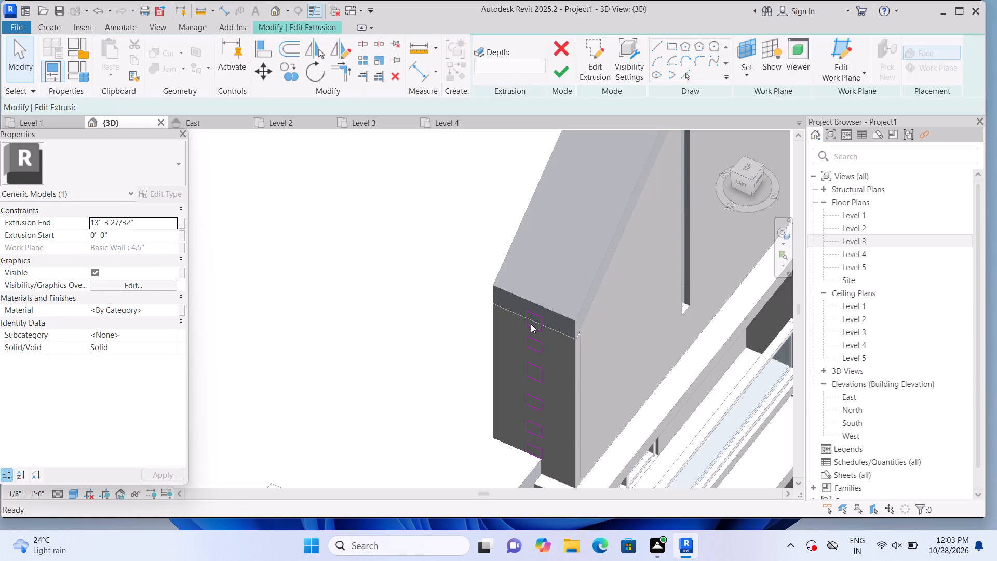
click(527, 318)
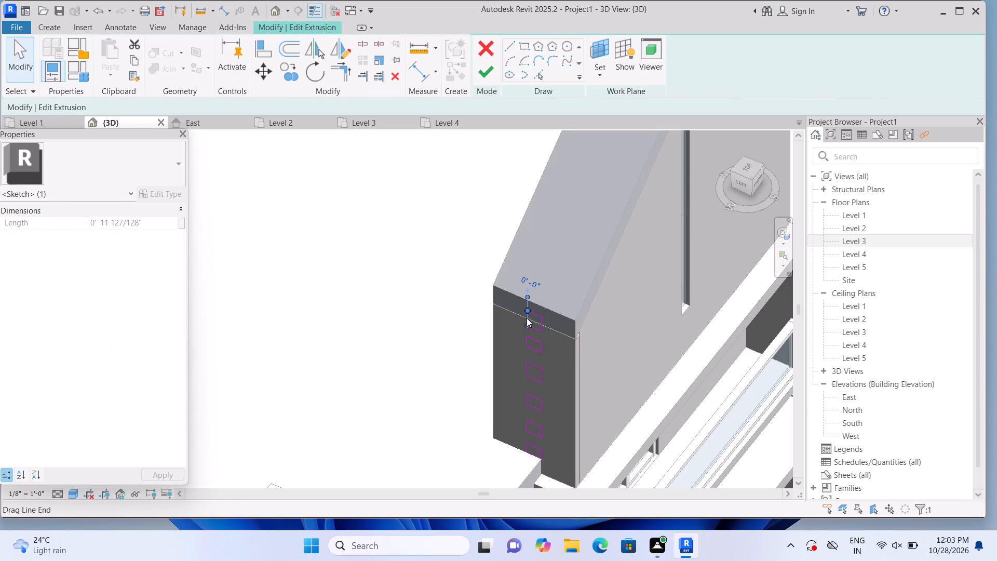
key(Delete)
click(536, 314)
key(Delete)
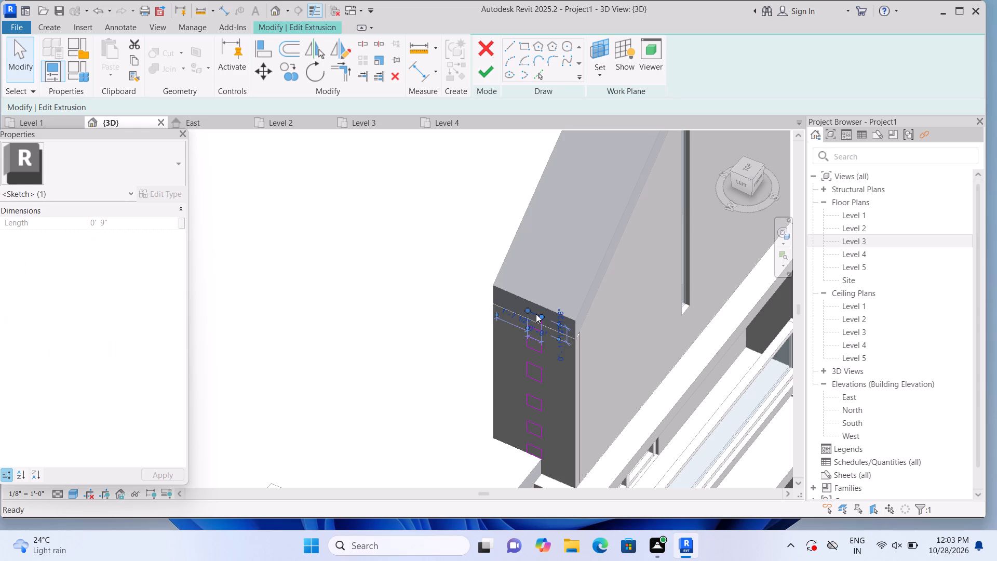
click(540, 325)
key(Delete)
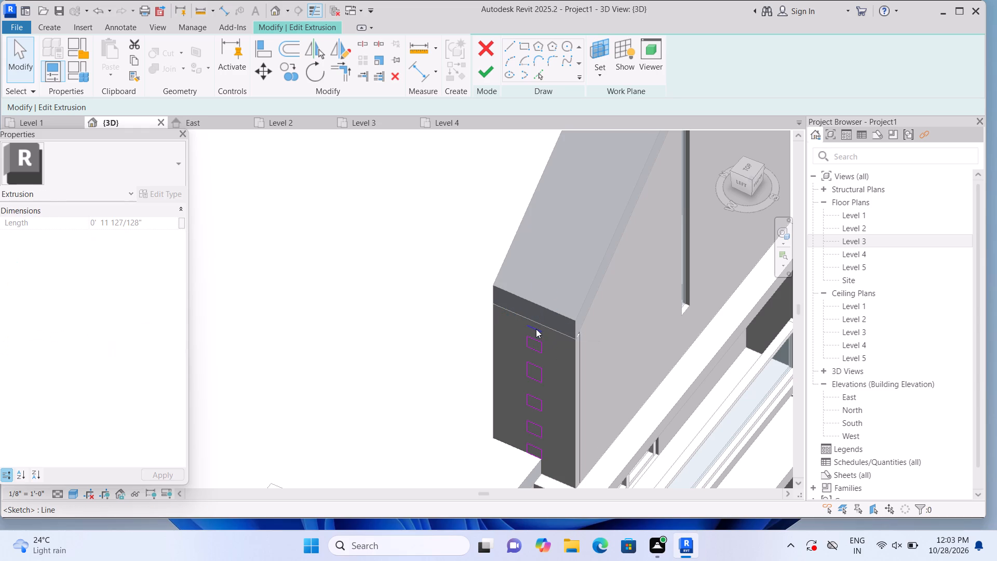
click(536, 329)
key(Delete)
scroll(536, 329, down, 4)
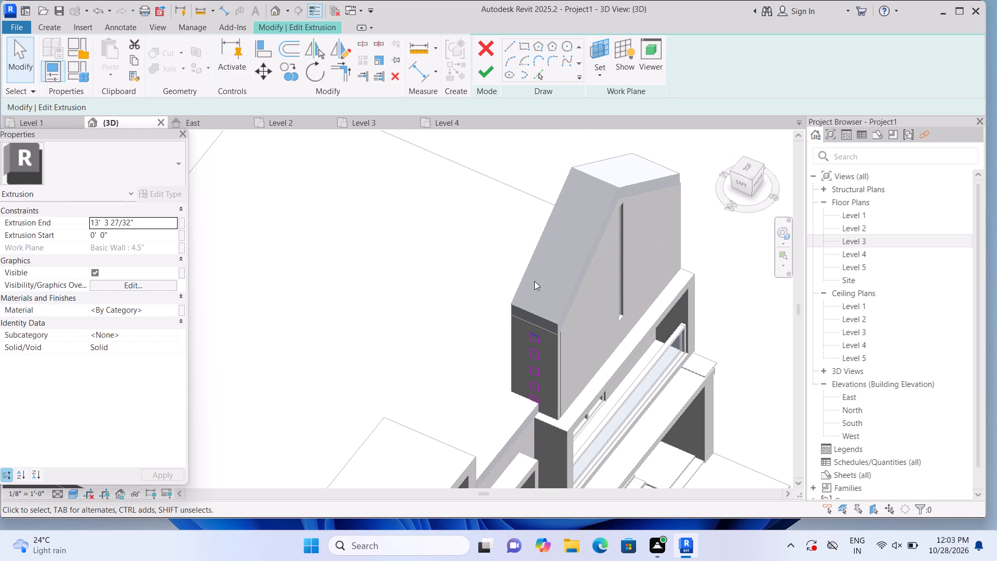
click(490, 74)
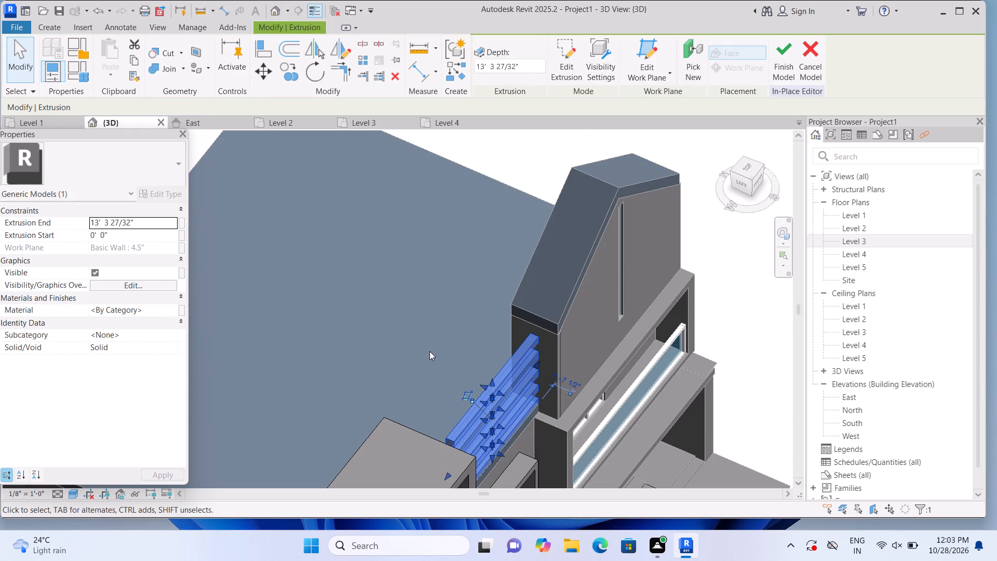
Reopen the slat extrusion's sketch and delete the topmost remaining rectangle on the gabled volume's side wall.
scroll(757, 369, up, 1)
shift+middle_drag(757, 370, 535, 296)
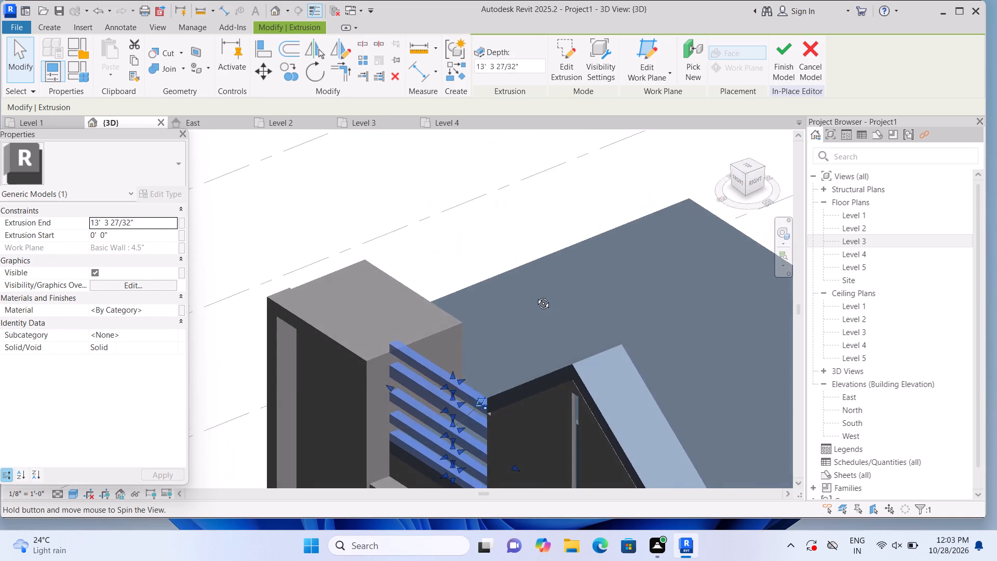
shift+middle_drag(535, 296, 530, 274)
shift+middle_drag(488, 296, 587, 357)
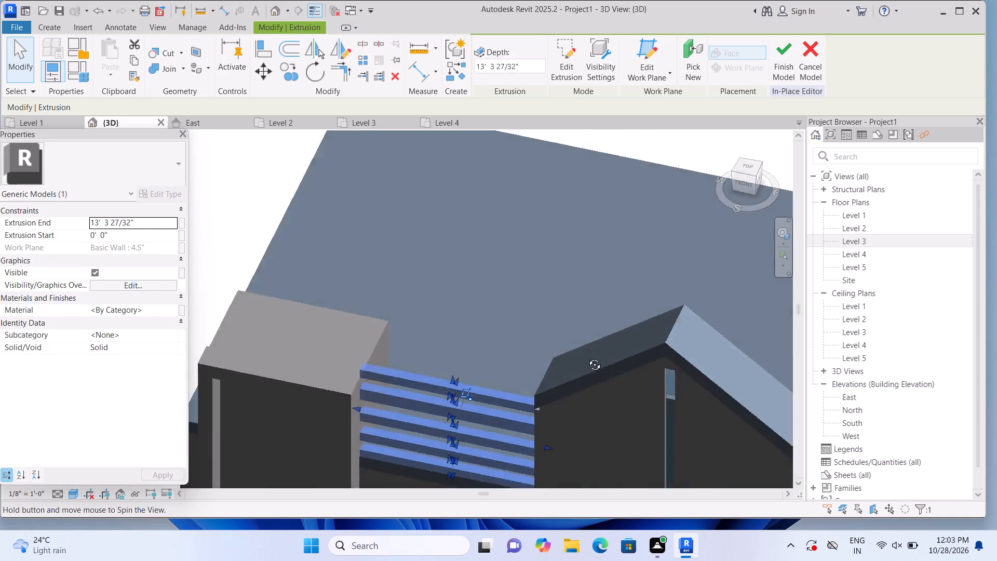
shift+middle_drag(587, 357, 689, 300)
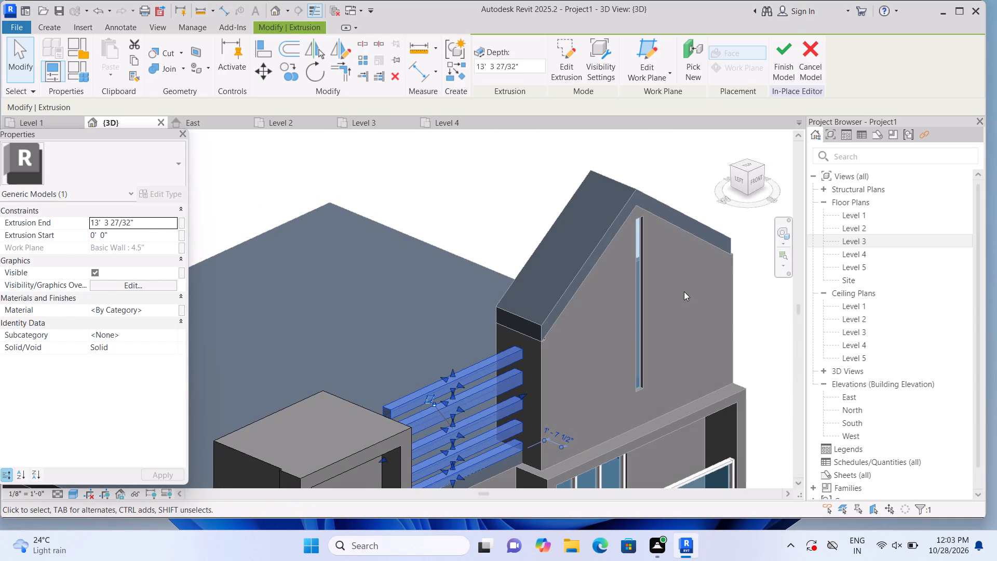
double_click(501, 367)
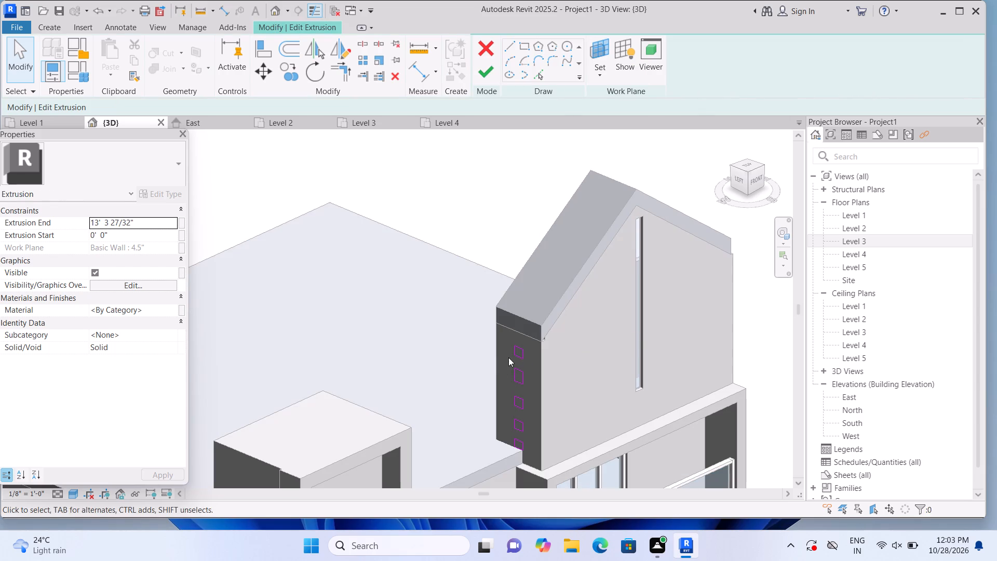
click(526, 348)
key(Delete)
scroll(522, 364, up, 3)
double_click(519, 341)
key(Delete)
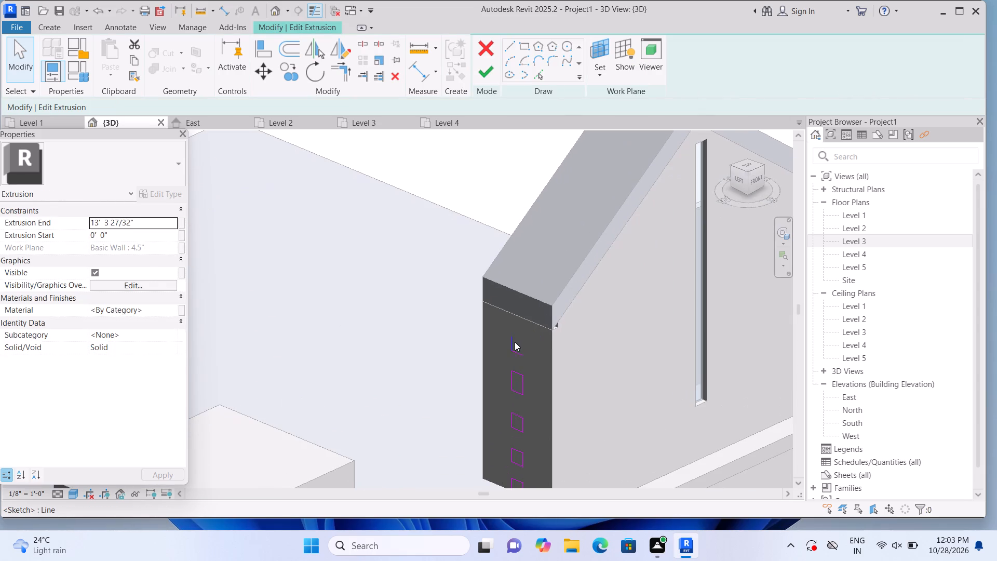
click(513, 341)
key(Delete)
double_click(520, 354)
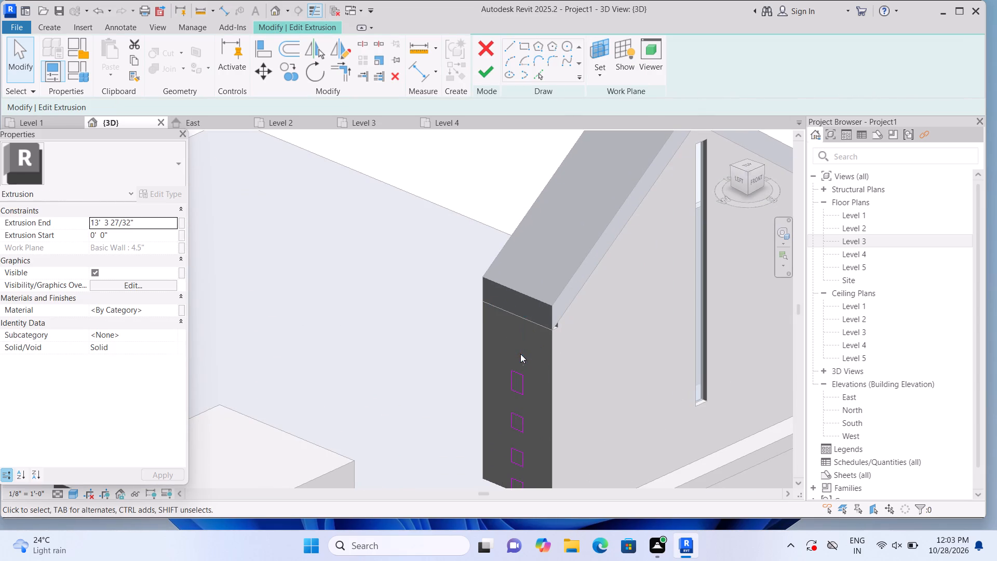
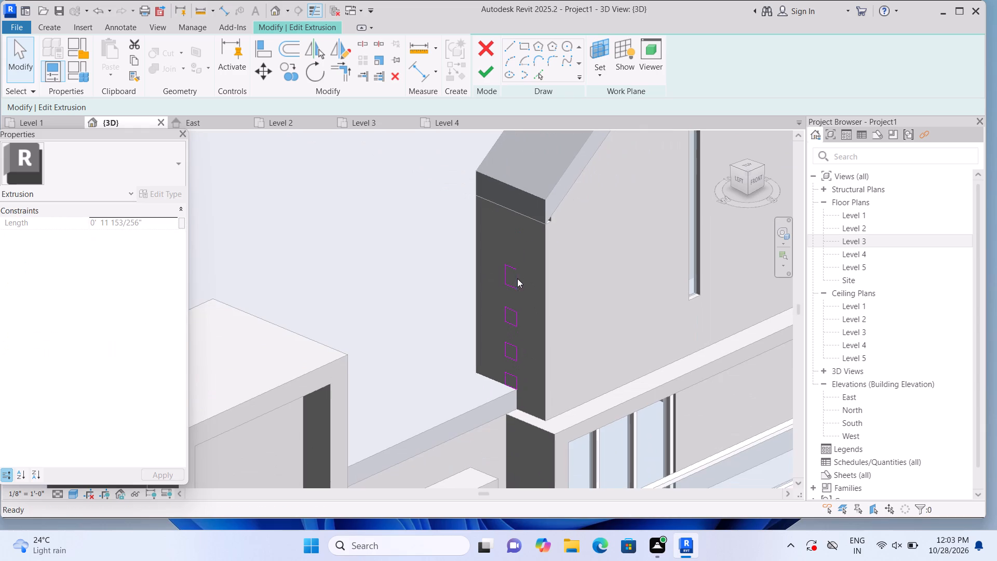
Delete the upper two of the four remaining rectangles in the slat extrusion's sketch on the gabled volume's side wall.
click(509, 267)
key(Delete)
click(507, 271)
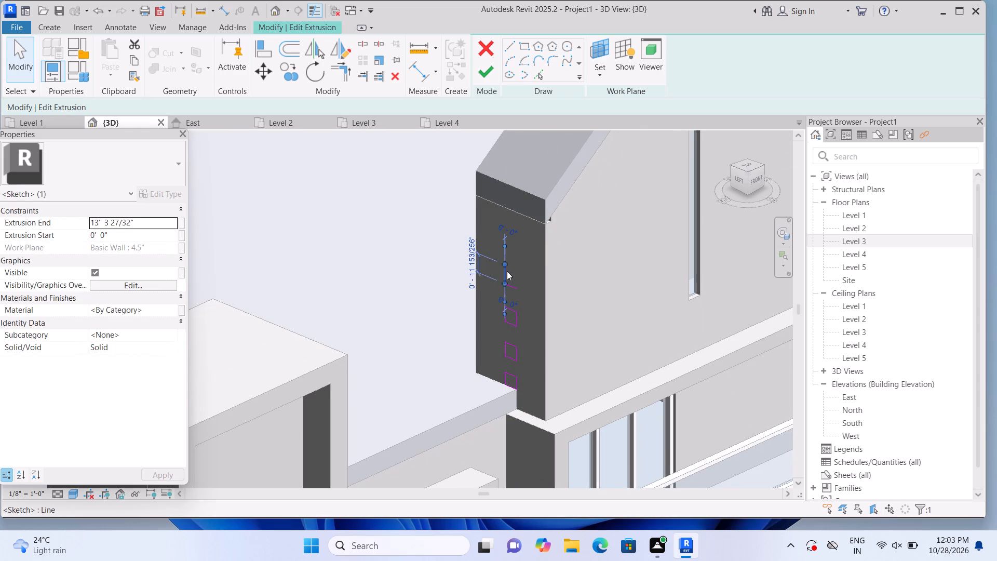
key(Delete)
click(516, 287)
key(Delete)
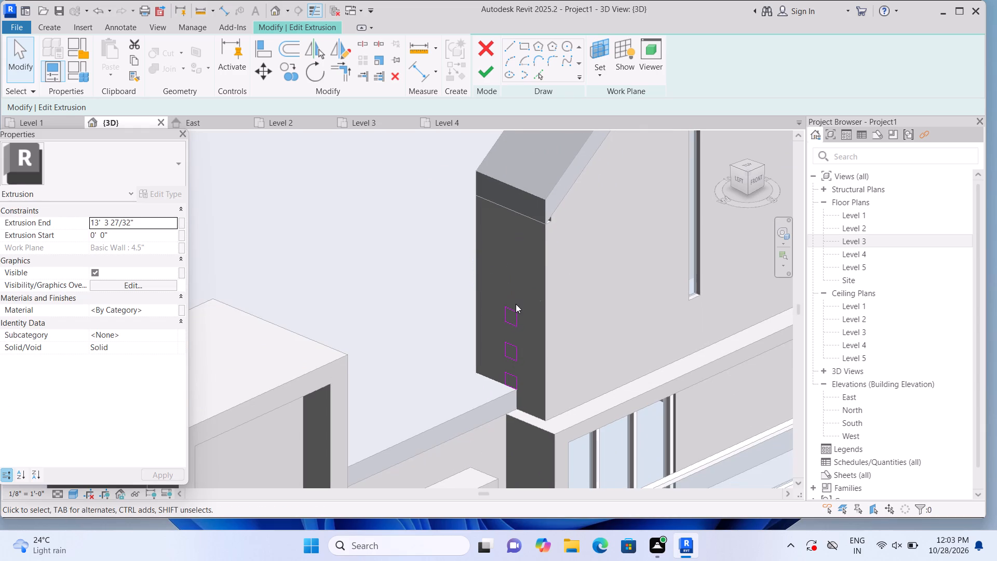
click(515, 310)
key(Delete)
click(514, 310)
key(Delete)
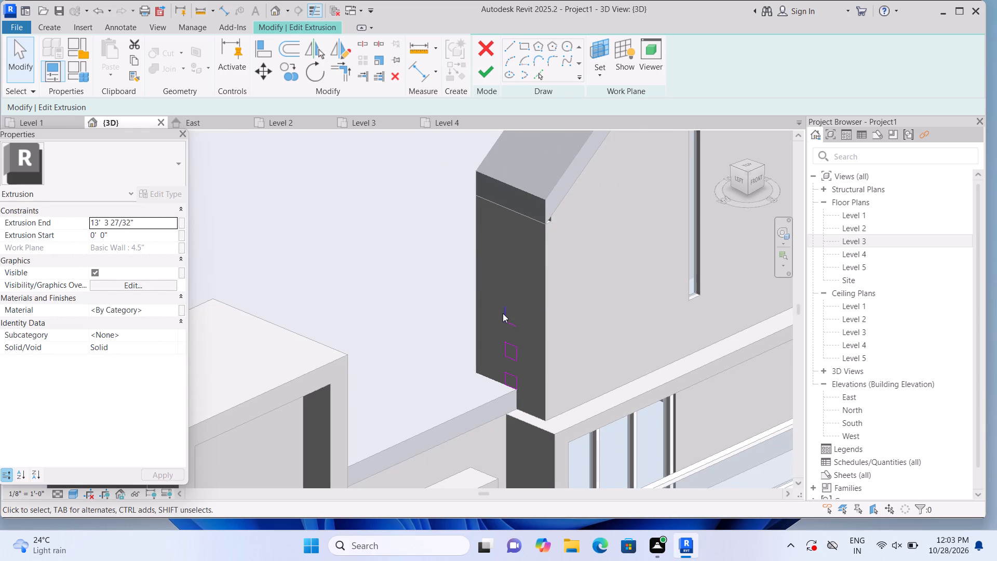
click(503, 313)
key(Delete)
click(515, 326)
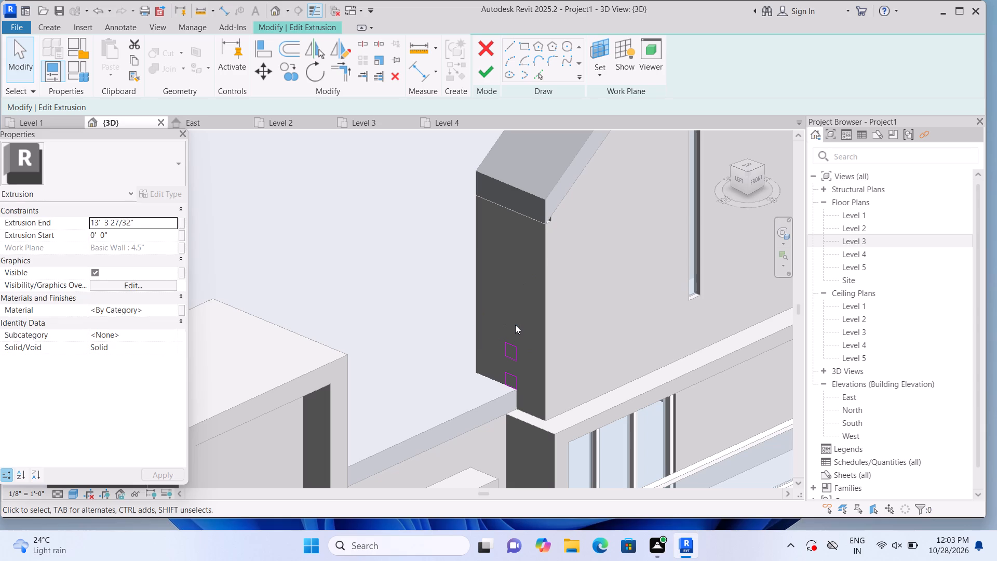
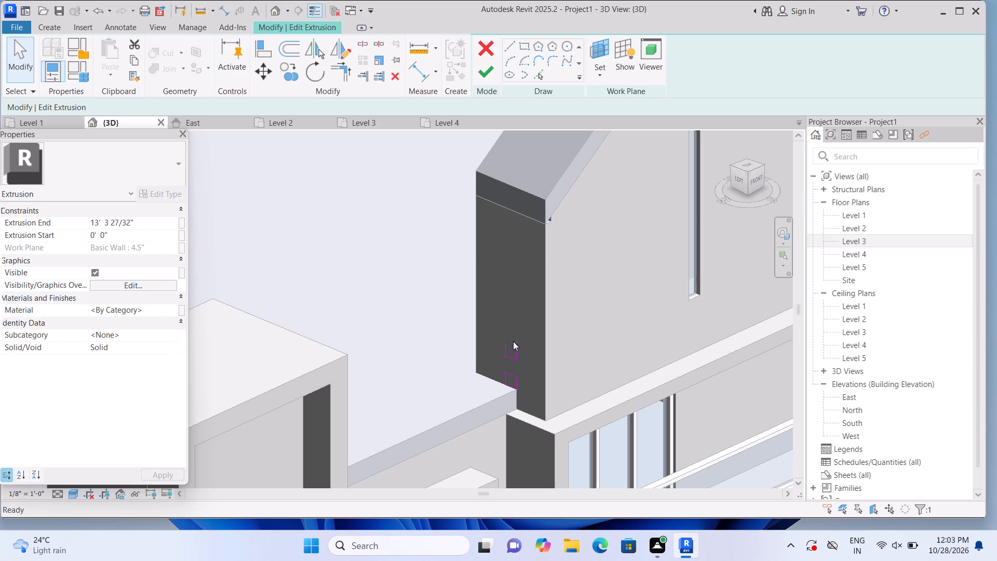
Delete the upper of the two remaining rectangles in the slat extrusion's sketch on the gabled volume's side wall.
click(518, 346)
key(Delete)
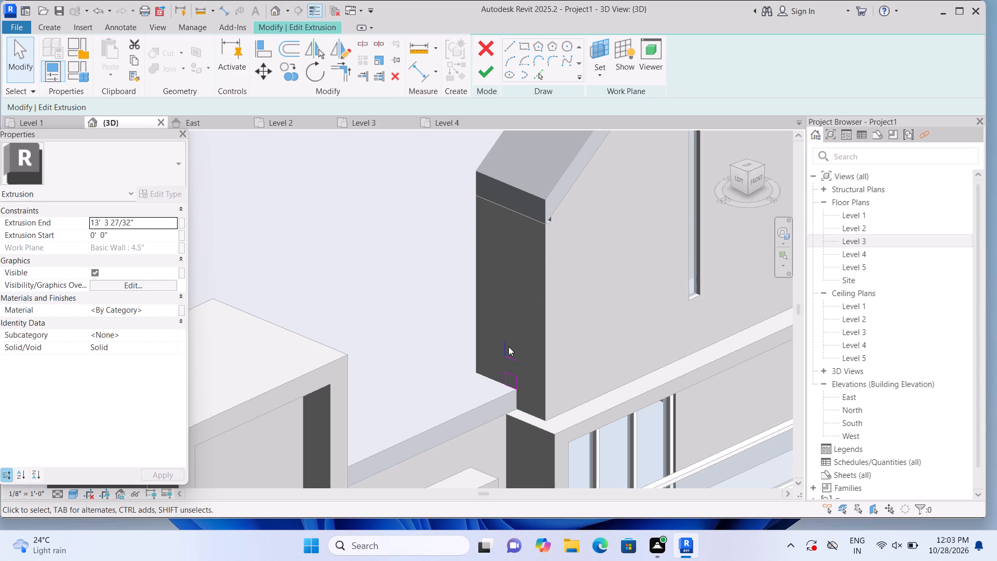
click(508, 346)
key(Delete)
click(511, 354)
key(Delete)
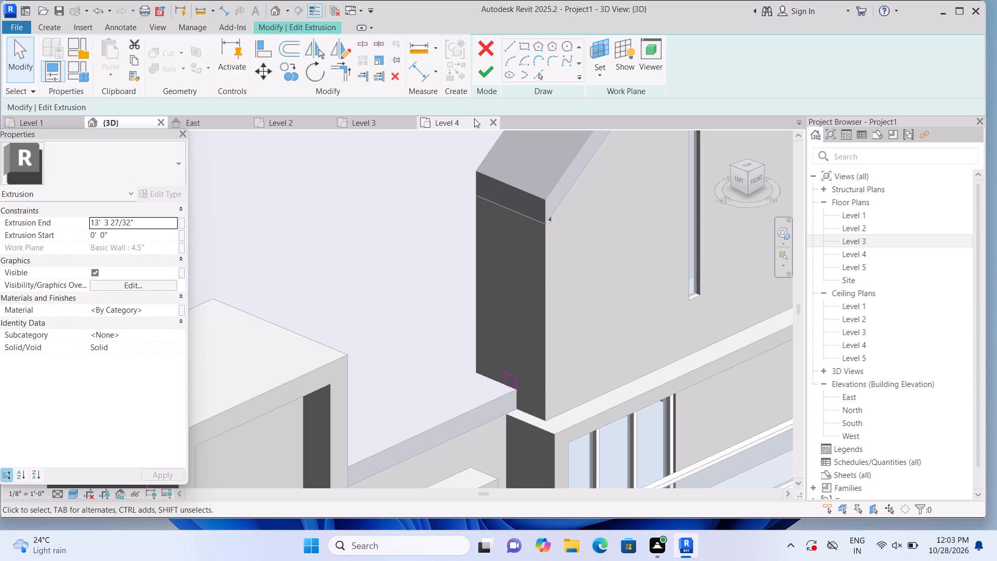
Sketch two rectangles, each about 6 1/2 inches tall, stacked with gaps above the remaining slat rectangle and aligned with its sides.
click(527, 47)
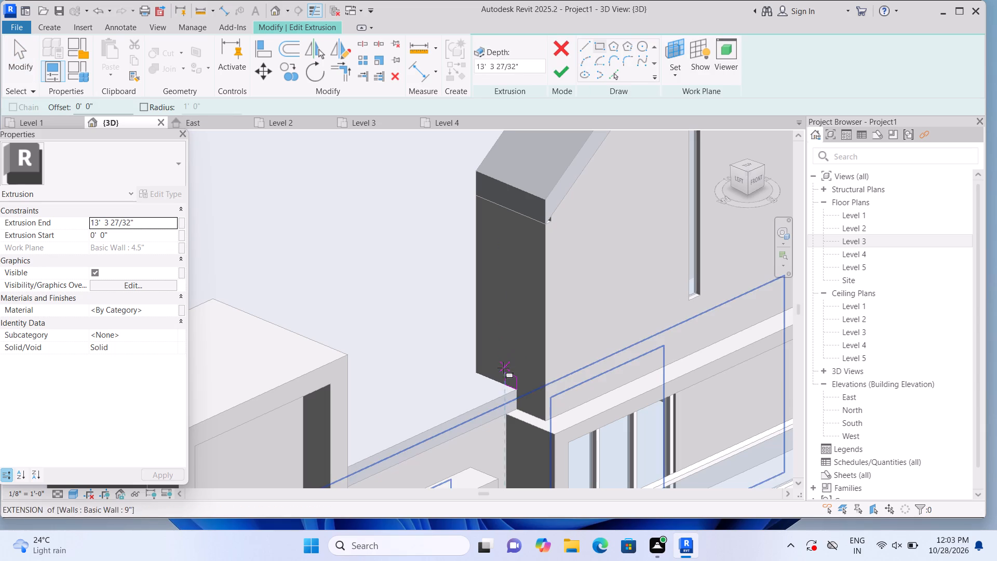
click(502, 362)
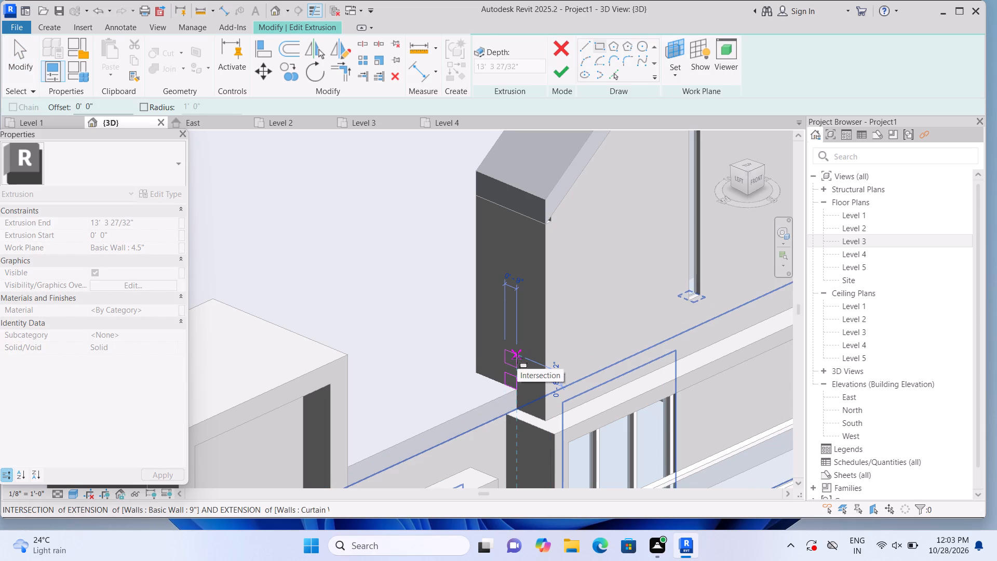
click(517, 358)
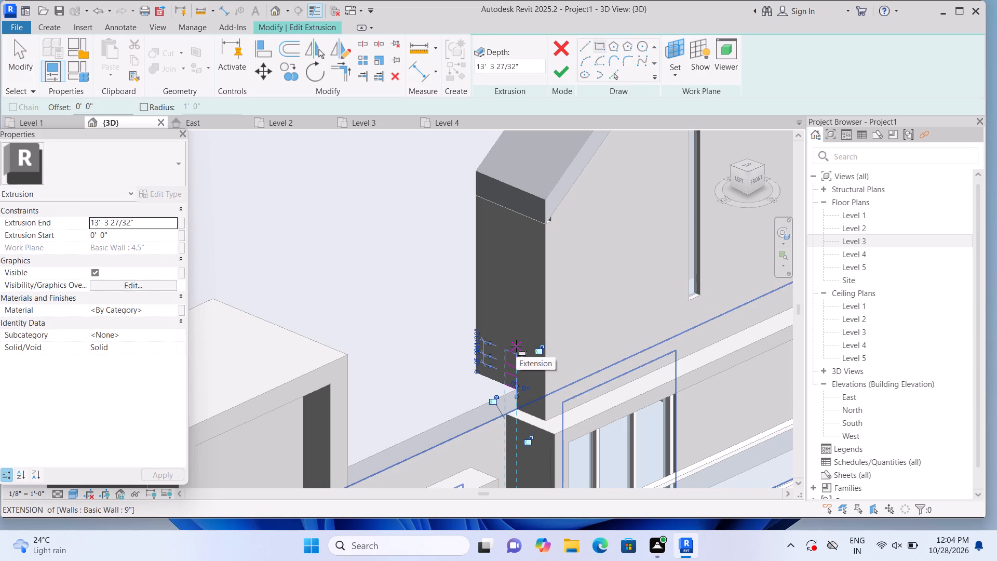
key(Escape)
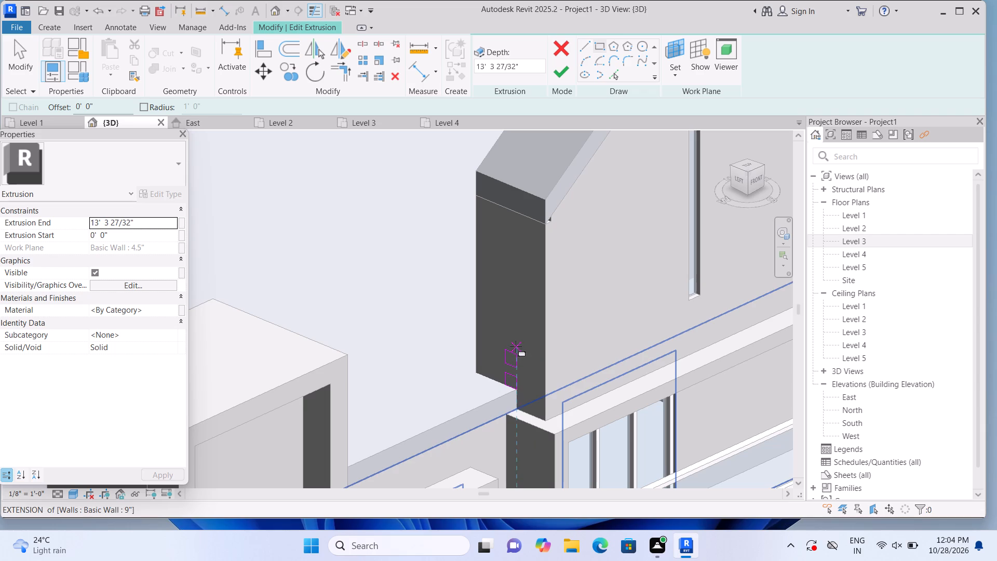
click(516, 345)
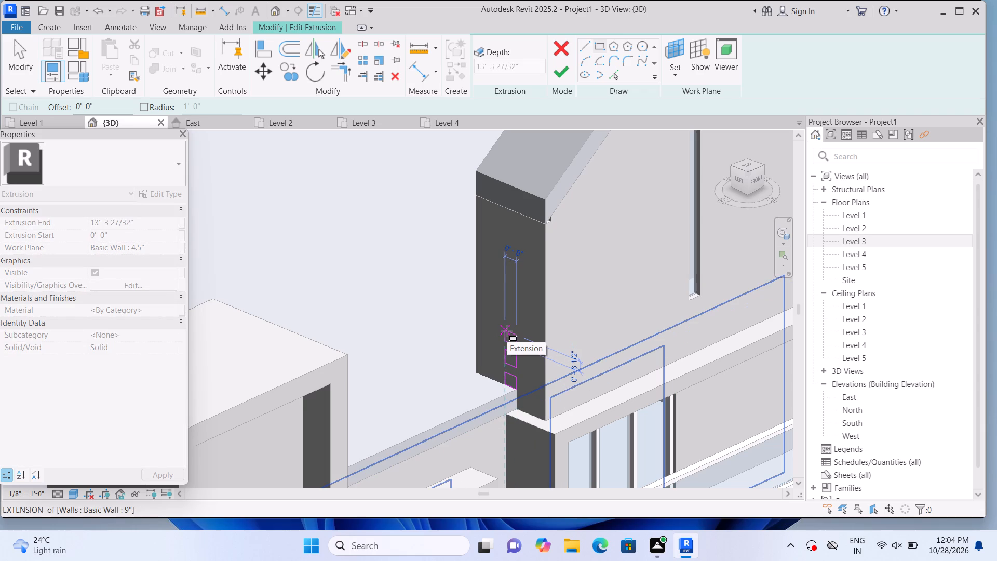
click(507, 329)
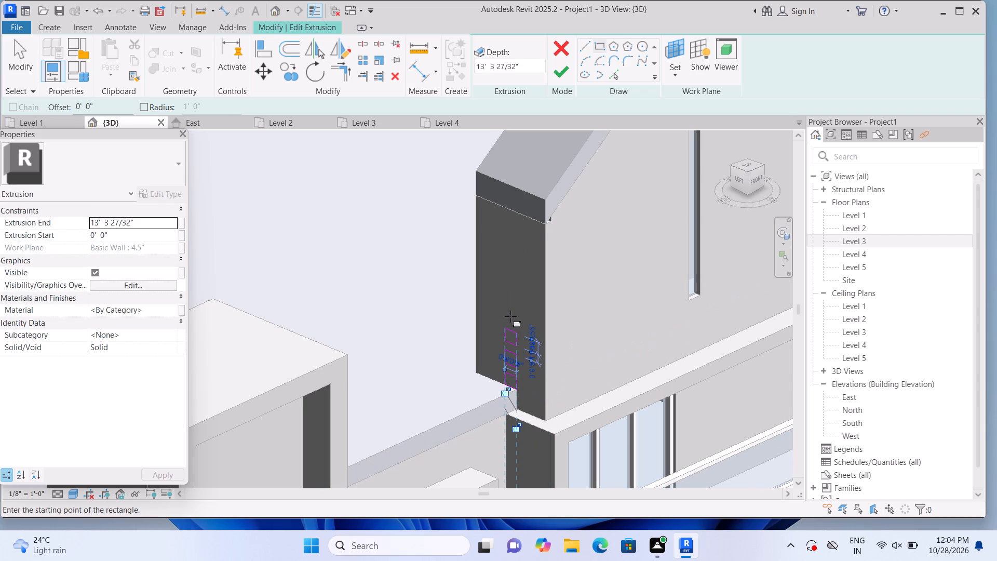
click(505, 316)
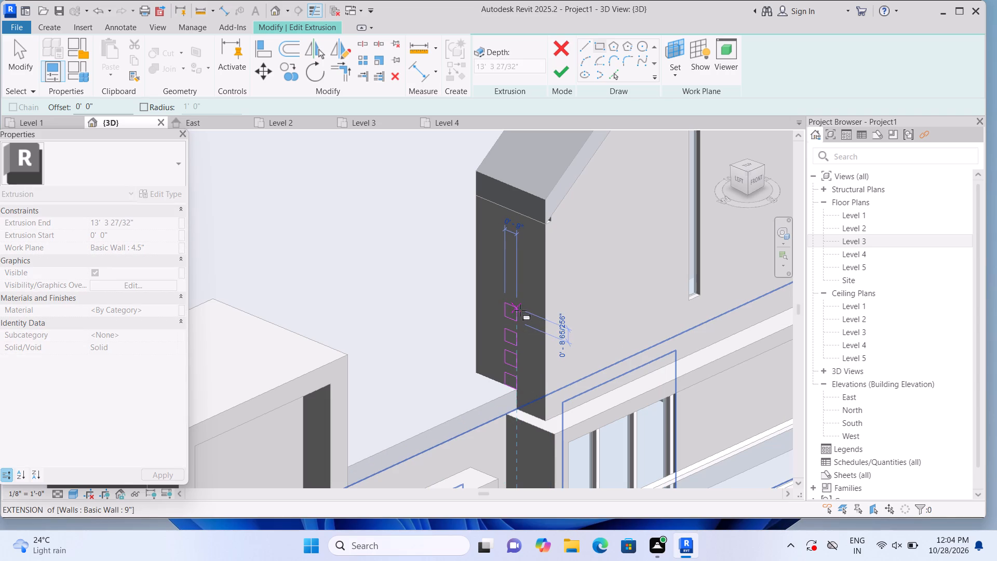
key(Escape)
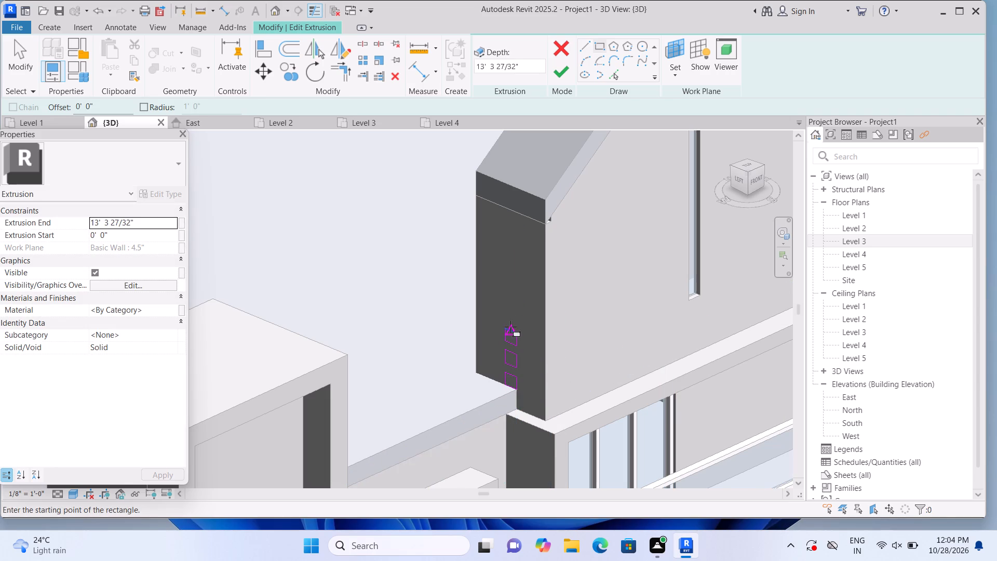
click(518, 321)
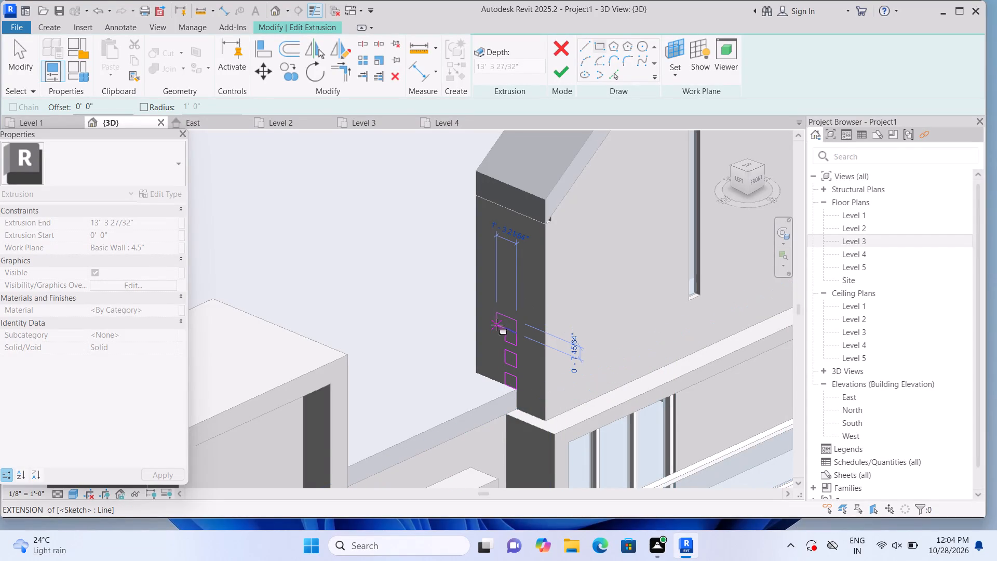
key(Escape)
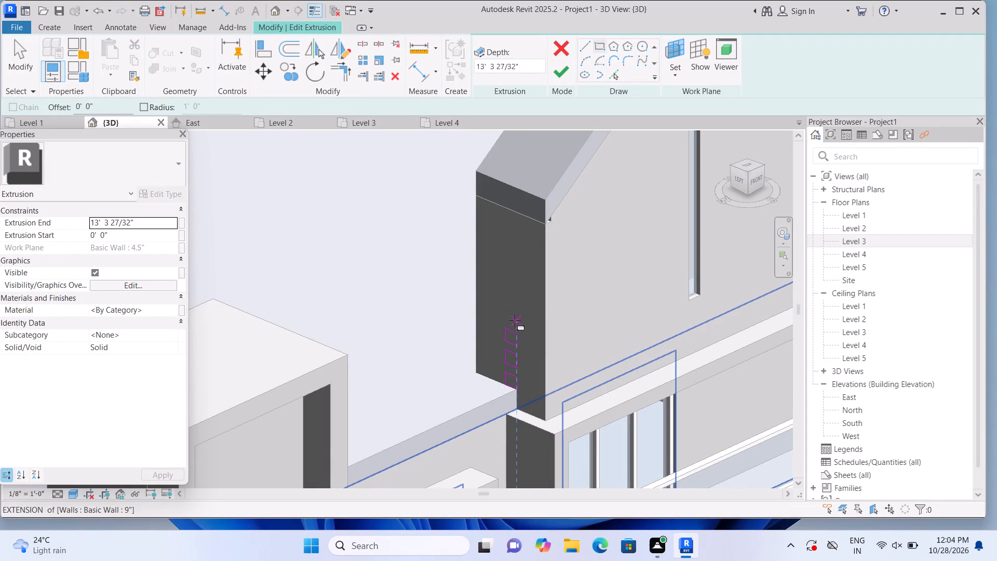
Sketch two more aligned slat rectangles above the others, about 8 1/2 and 6 inches tall, and finish the extrusion's sketch.
click(515, 323)
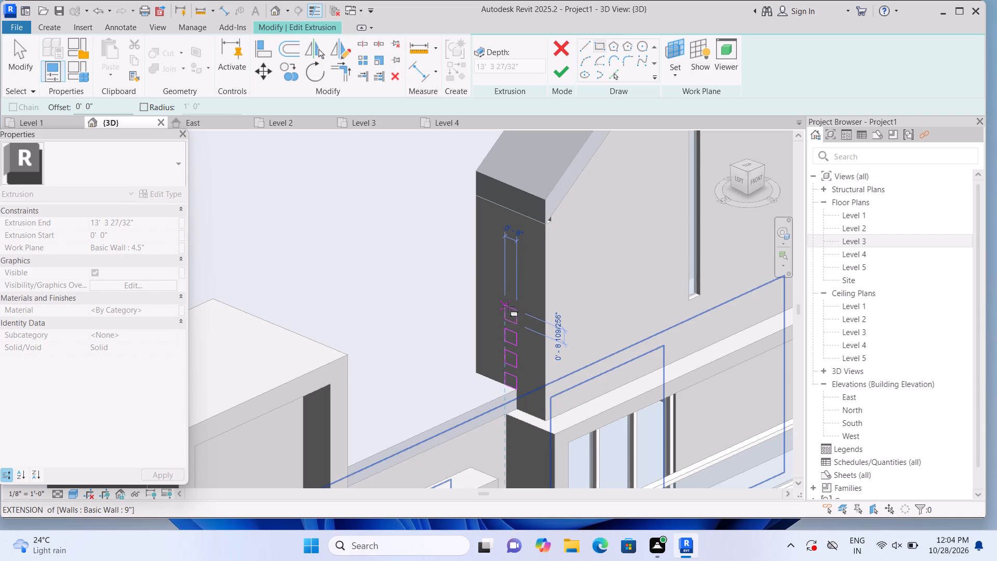
click(508, 306)
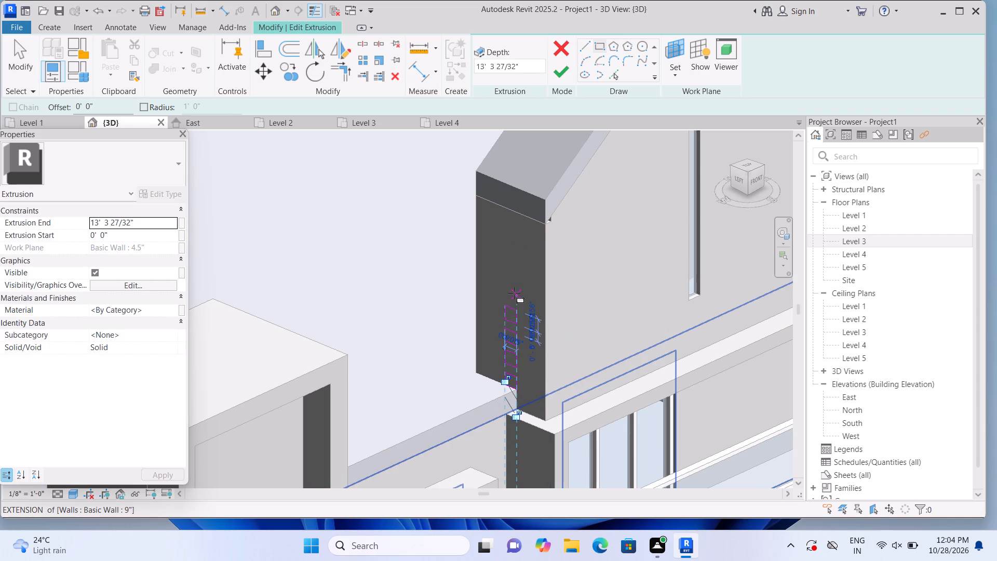
click(514, 297)
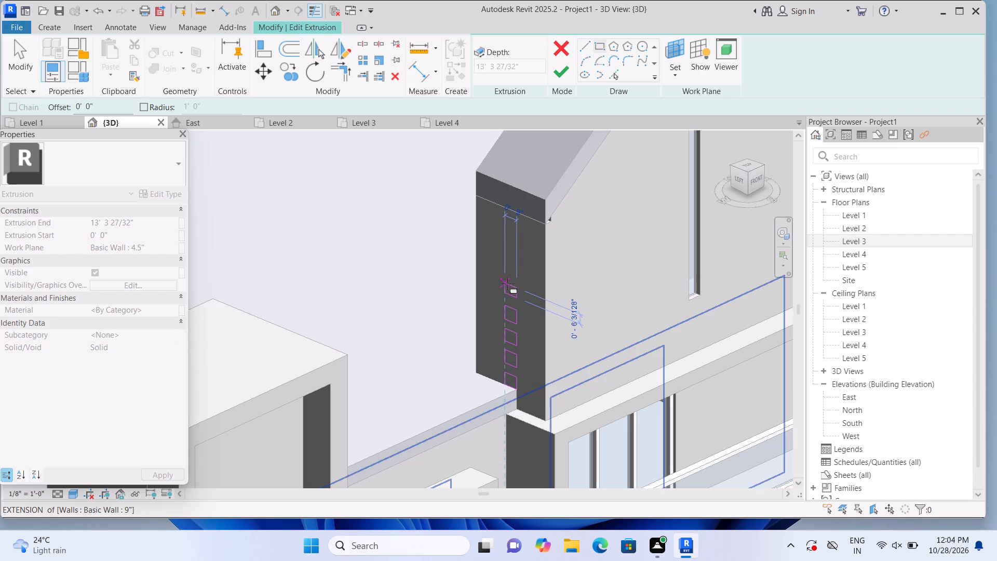
click(507, 284)
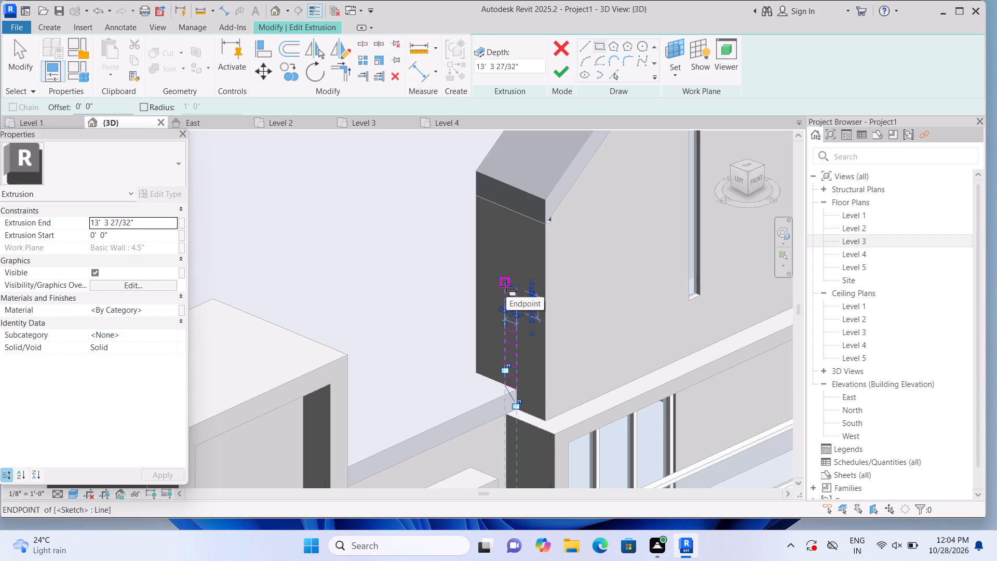
click(567, 74)
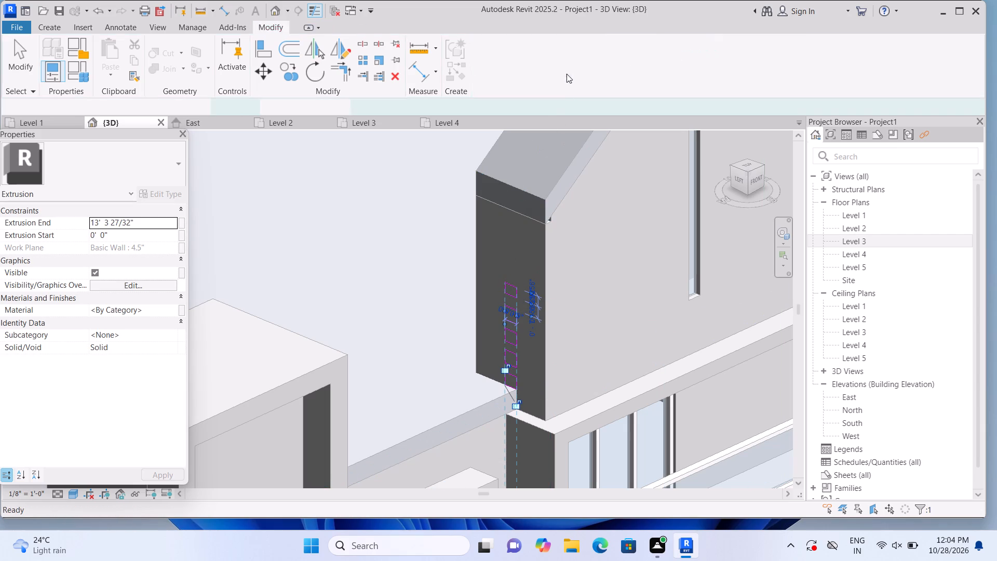
Examine the revised slats between the gabled volume and the tall block from the front and in the home view.
scroll(568, 344, down, 8)
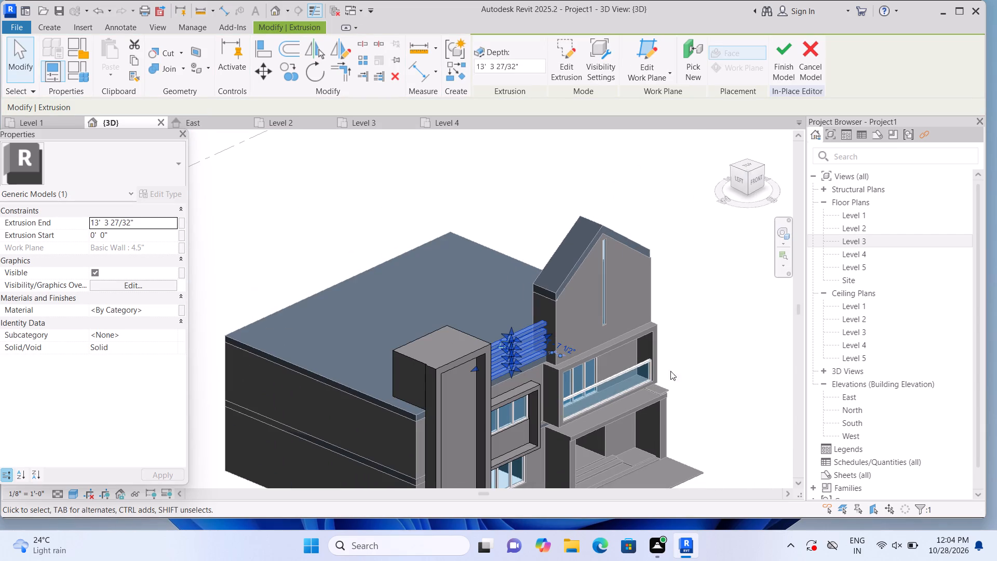
shift+middle_drag(724, 369, 583, 411)
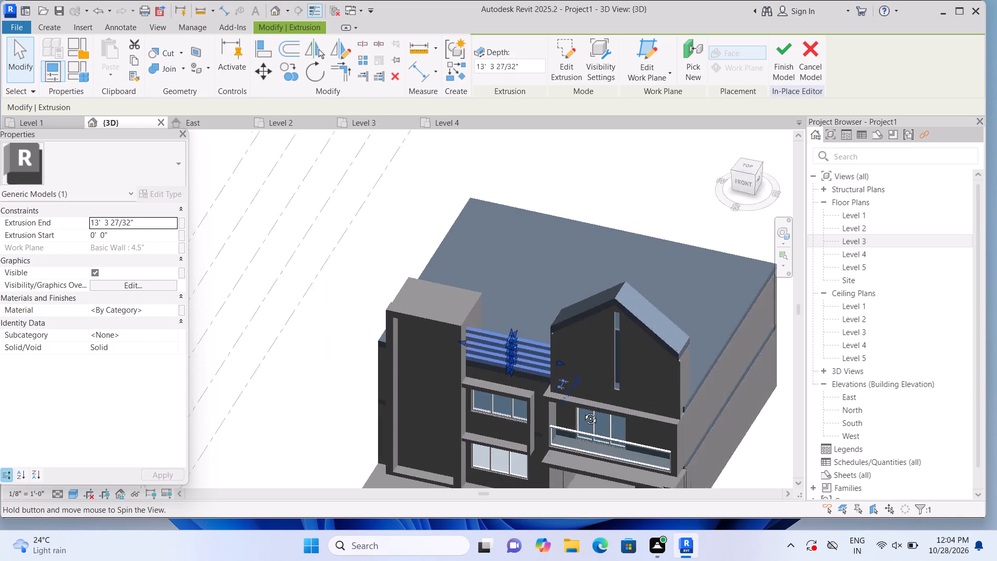
shift+middle_drag(583, 411, 653, 375)
click(744, 350)
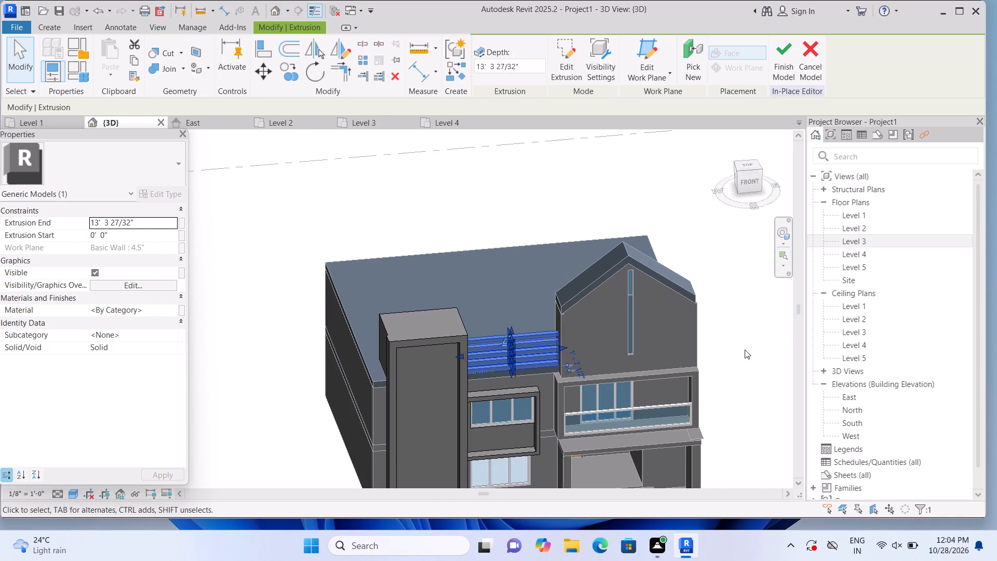
middle_drag(767, 362, 694, 282)
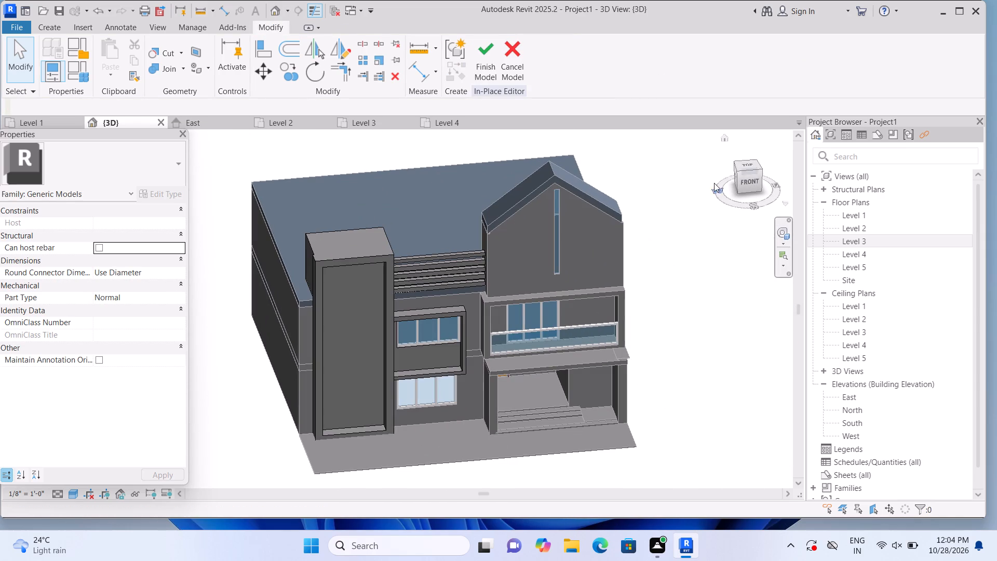
click(724, 138)
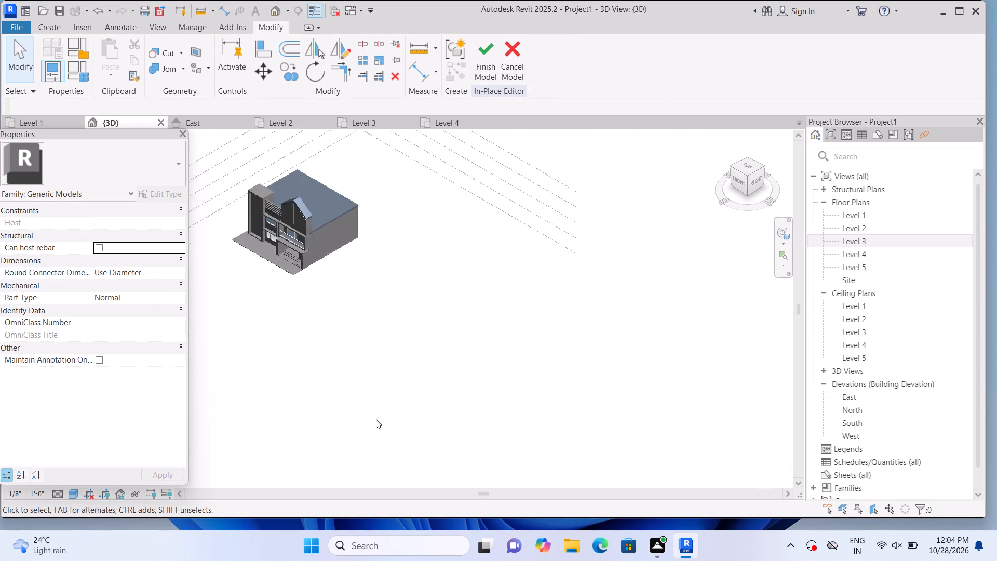
scroll(292, 381, up, 2)
middle_drag(296, 373, 469, 420)
scroll(458, 412, up, 3)
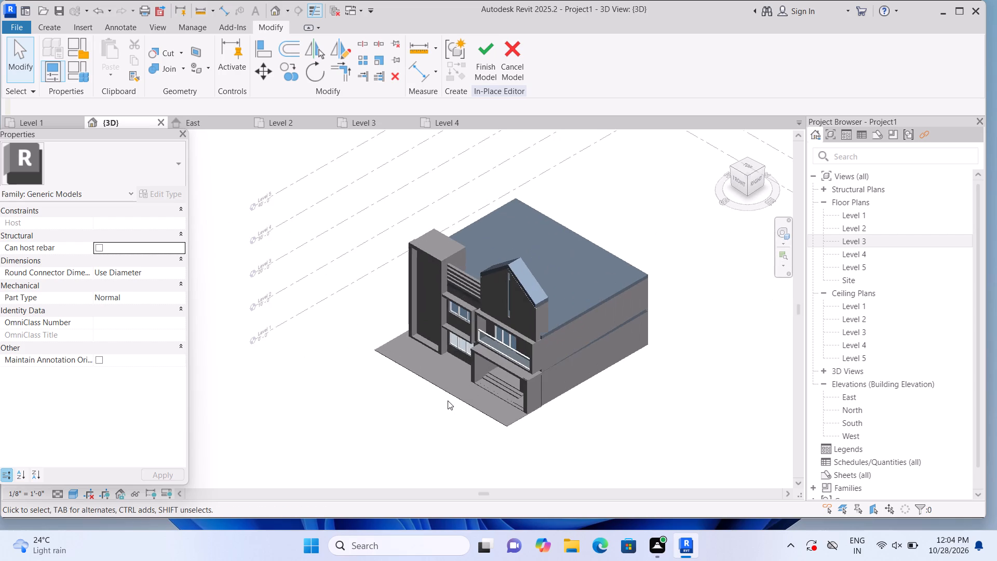
scroll(452, 413, up, 1)
middle_drag(453, 413, 405, 380)
scroll(401, 379, up, 1)
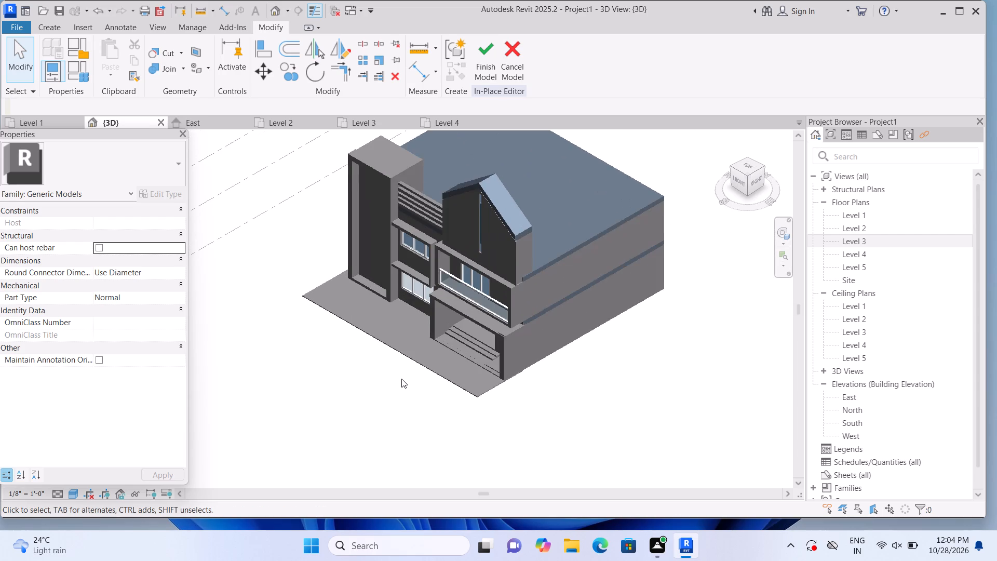
middle_drag(424, 395, 451, 428)
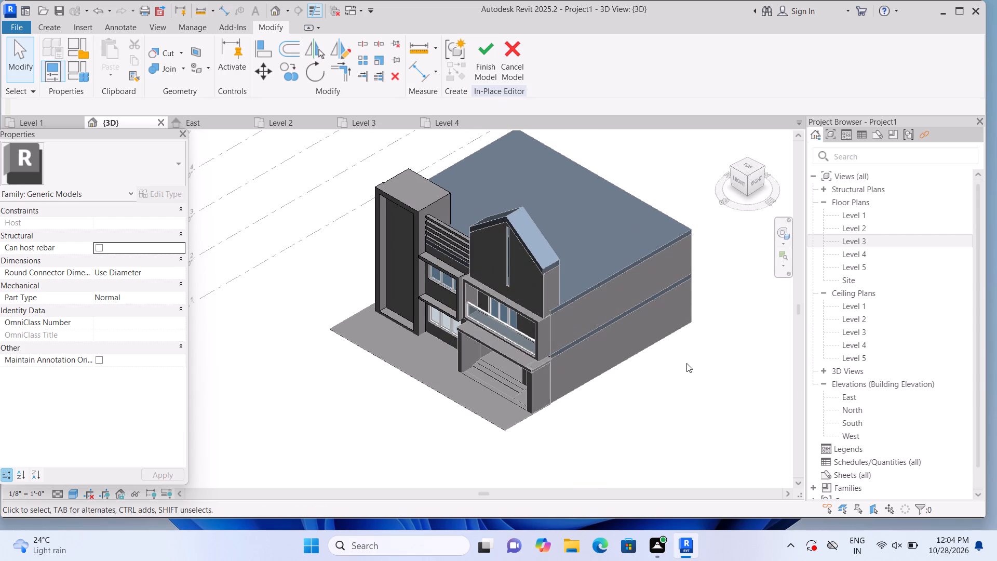
middle_drag(661, 367, 671, 394)
scroll(665, 393, up, 1)
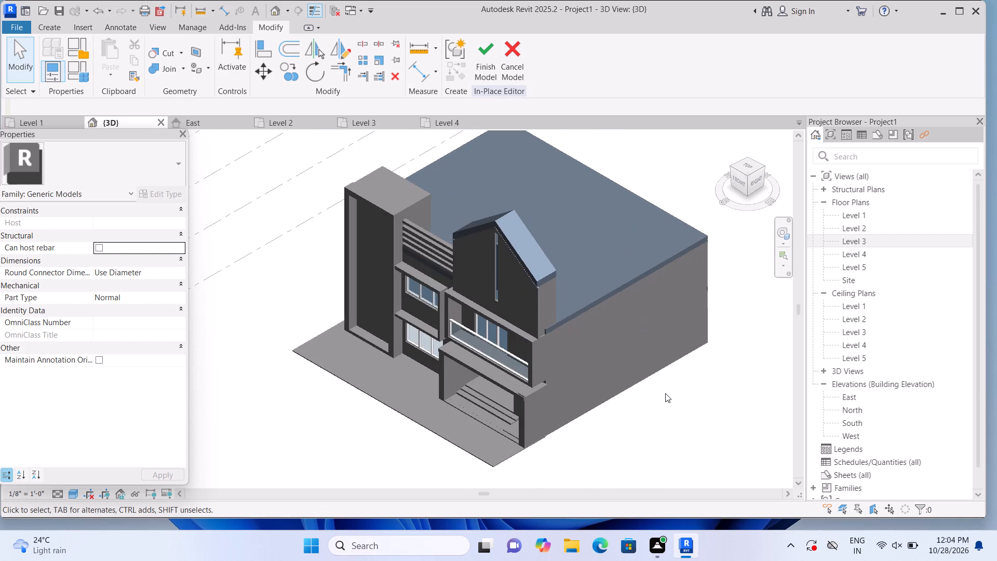
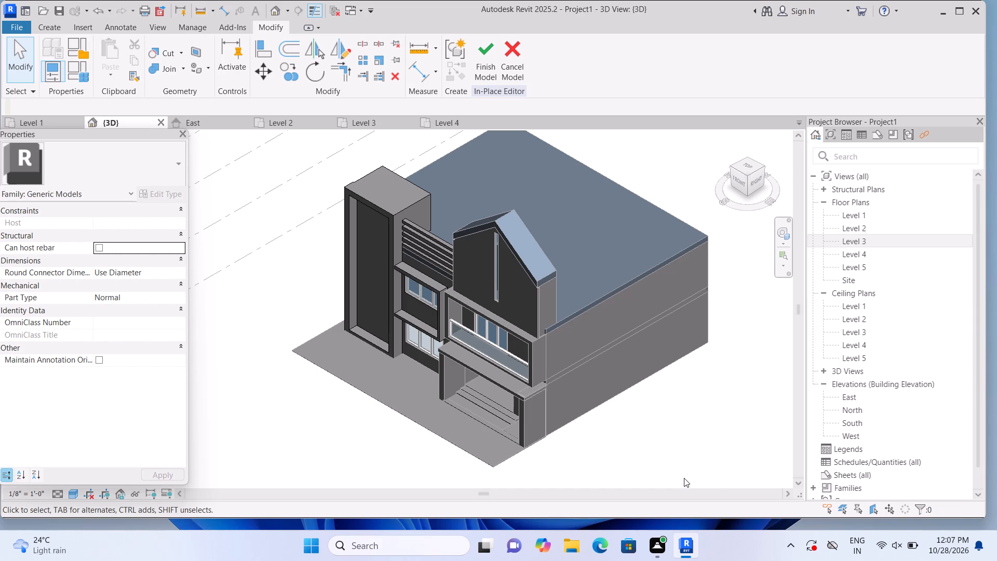
Start a void extrusion with its work plane on the front face of the panel below the upper-floor window, ready for a rectangular profile.
click(742, 183)
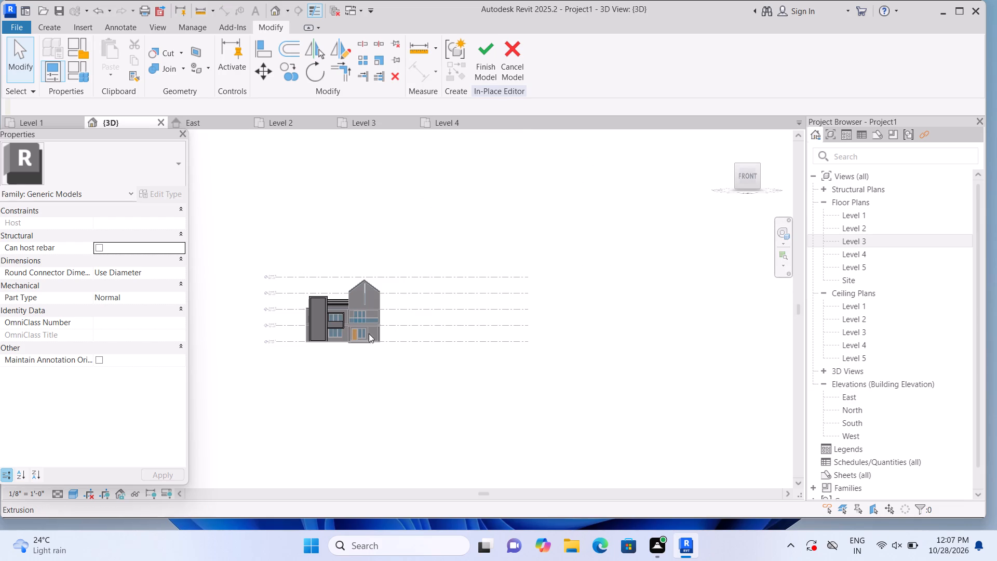
scroll(421, 313, up, 1)
middle_drag(321, 409, 330, 411)
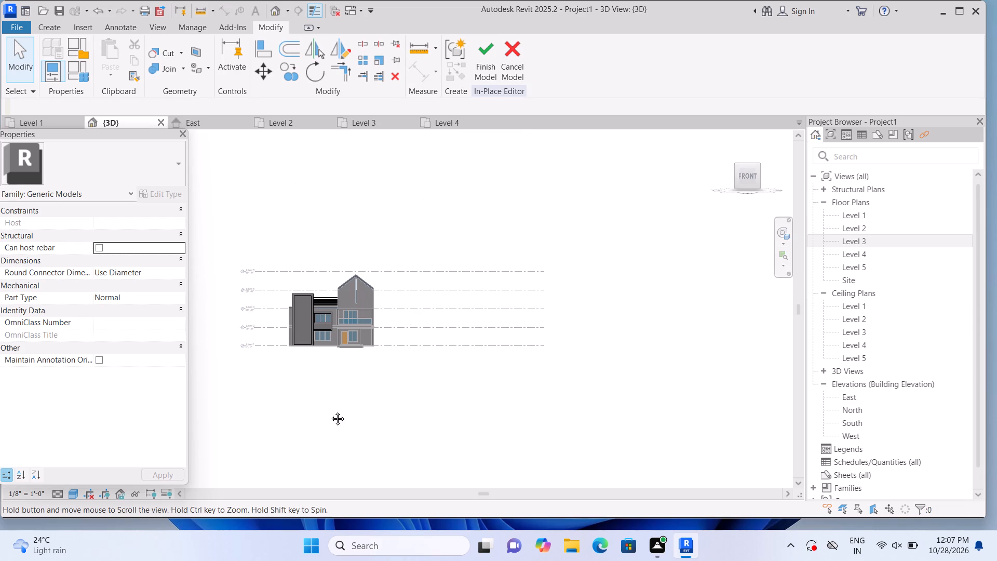
middle_drag(330, 411, 444, 447)
scroll(445, 403, up, 7)
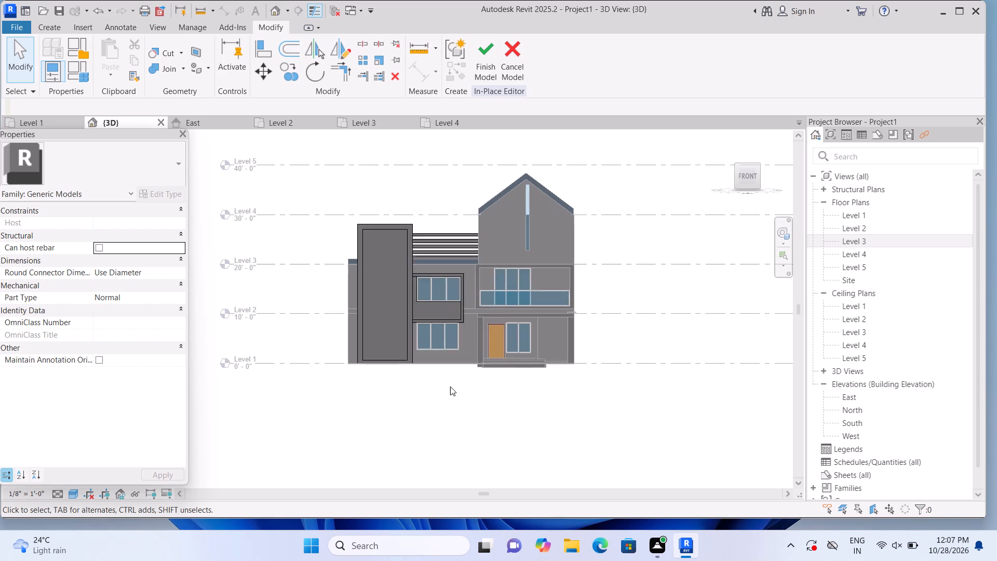
scroll(453, 389, up, 1)
middle_drag(454, 390, 458, 459)
scroll(437, 337, up, 4)
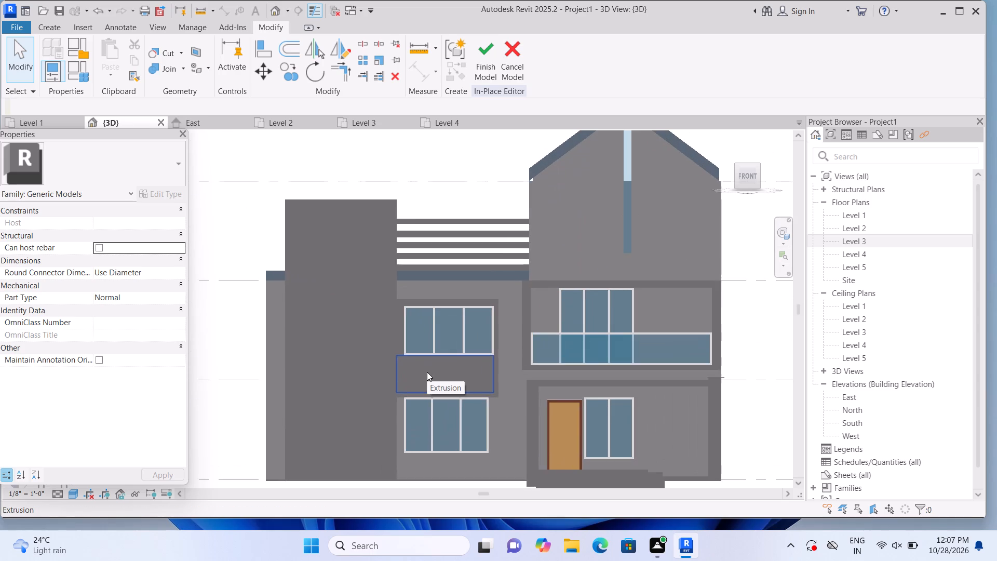
scroll(427, 372, up, 1)
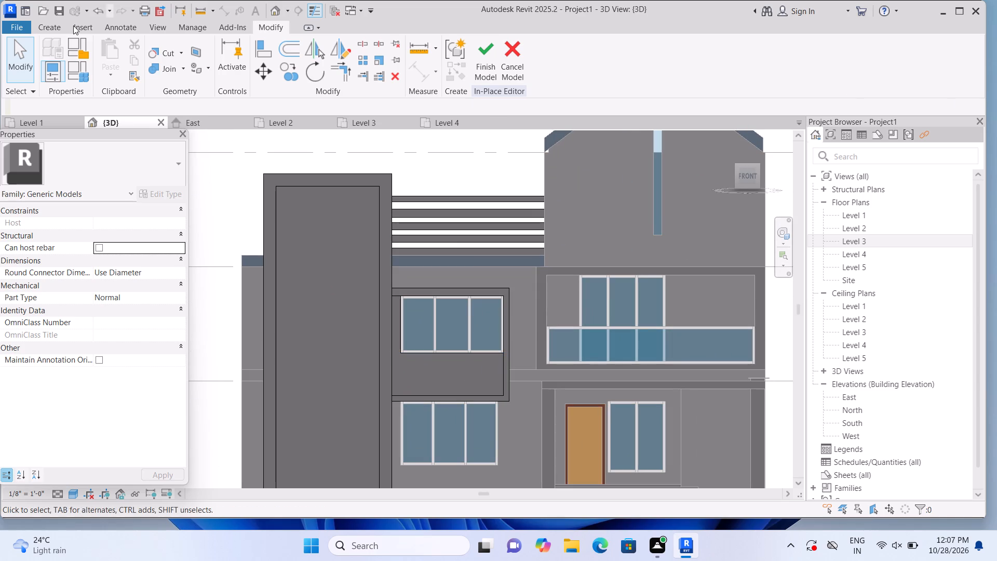
click(62, 31)
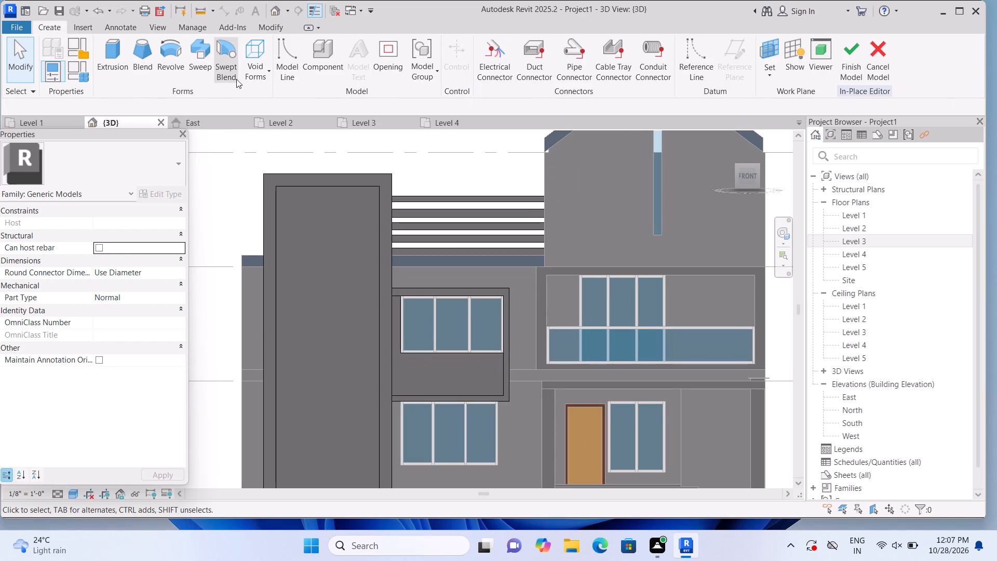
click(267, 71)
click(272, 104)
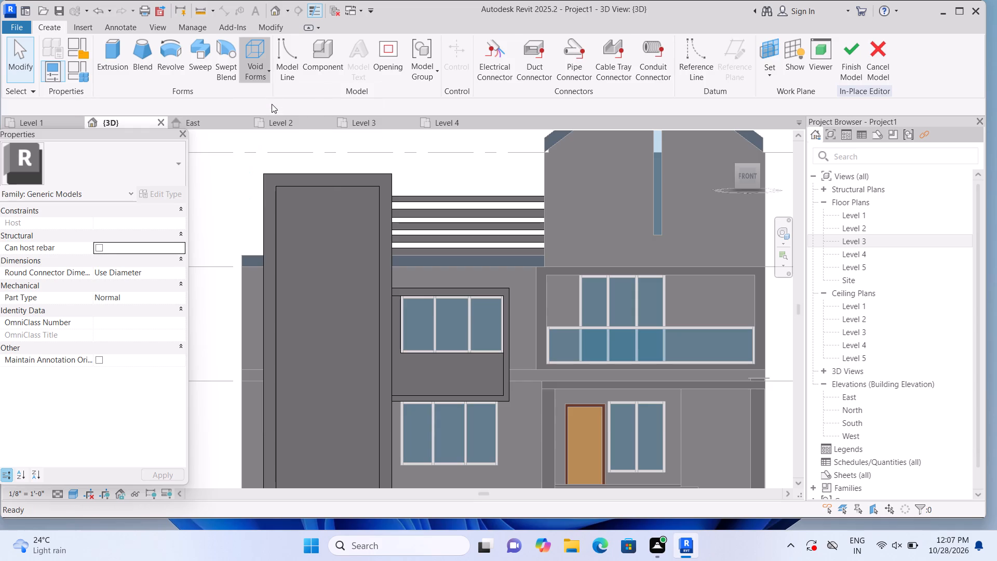
click(676, 70)
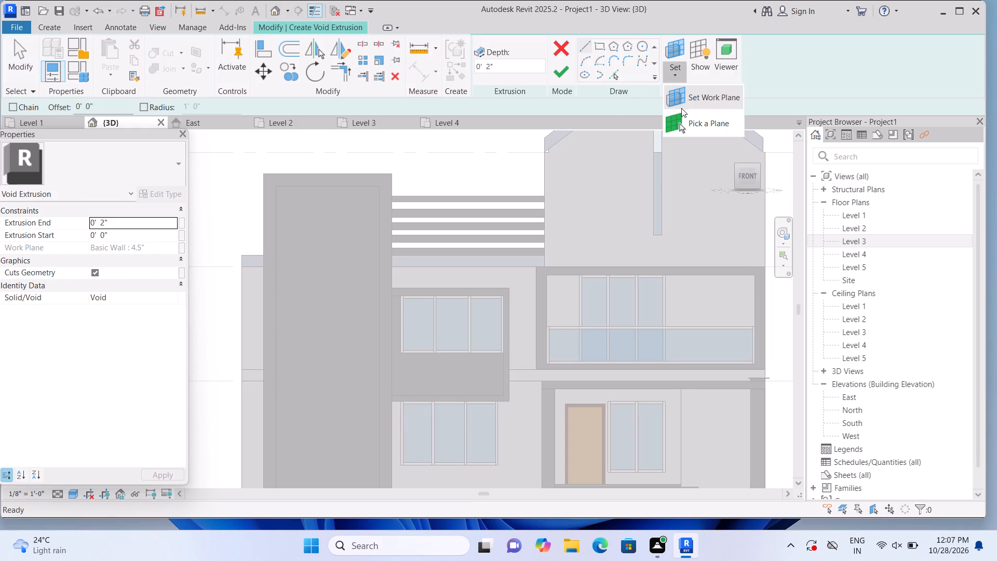
click(681, 116)
click(442, 378)
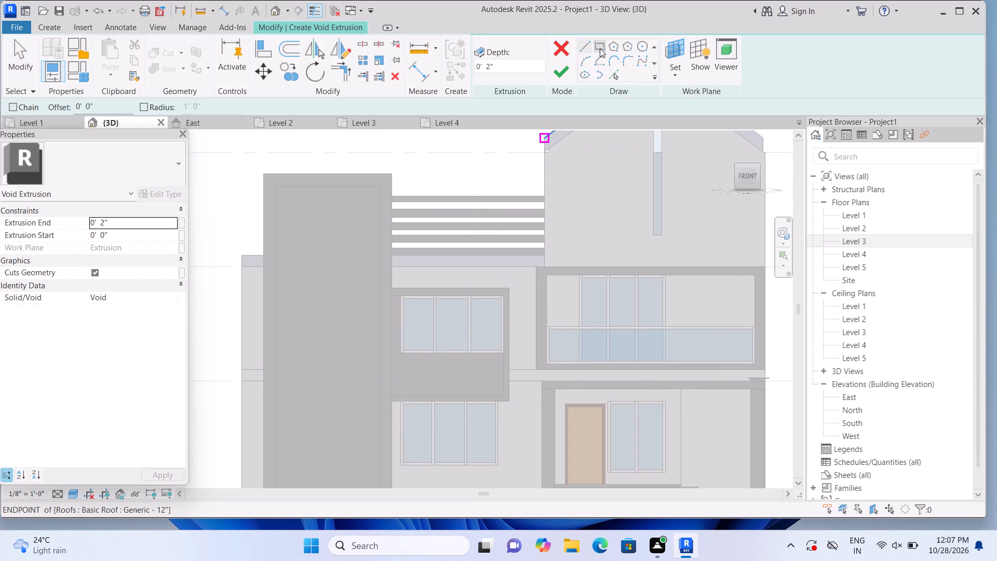
click(600, 48)
middle_drag(505, 171, 520, 130)
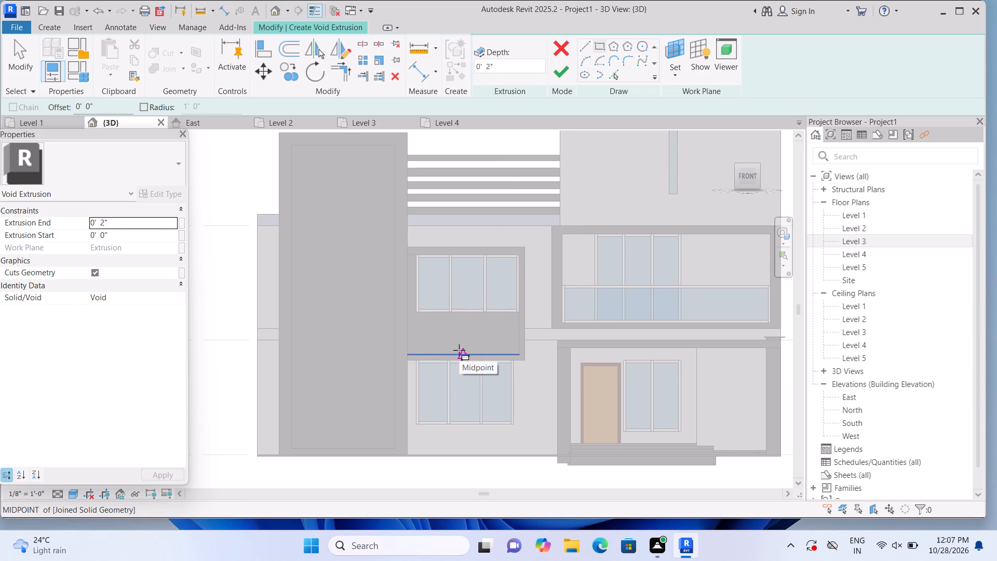
scroll(422, 316, up, 1)
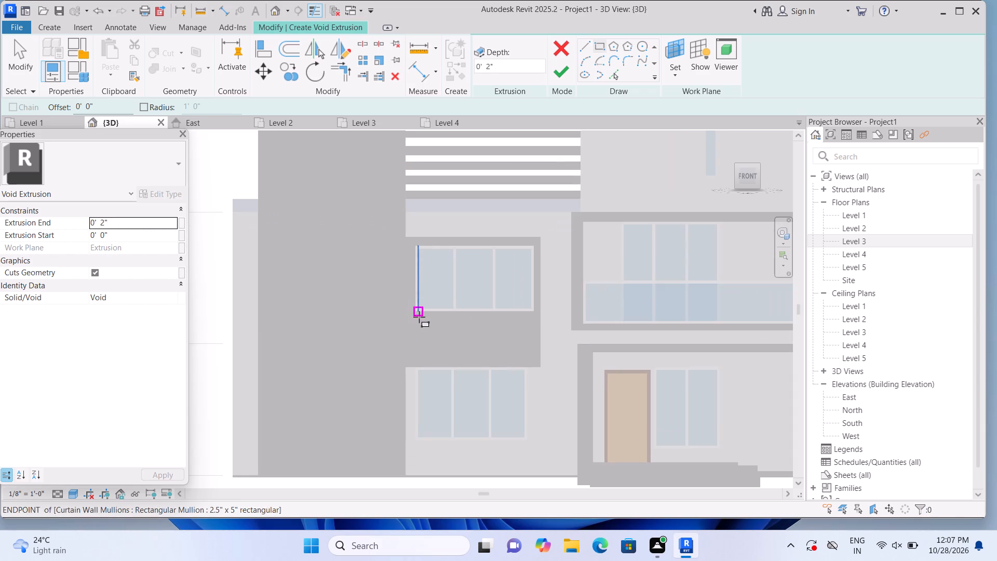
scroll(420, 325, up, 1)
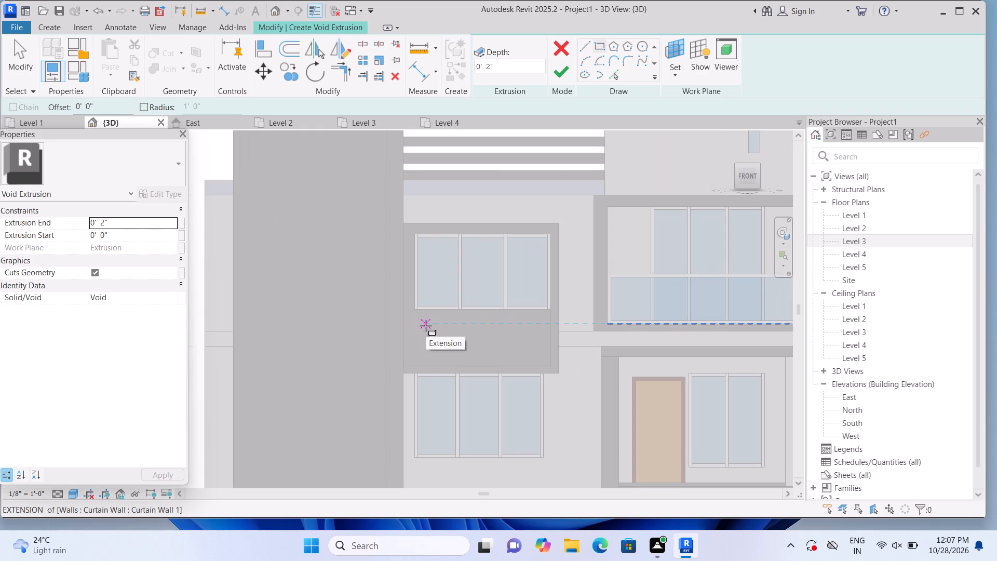
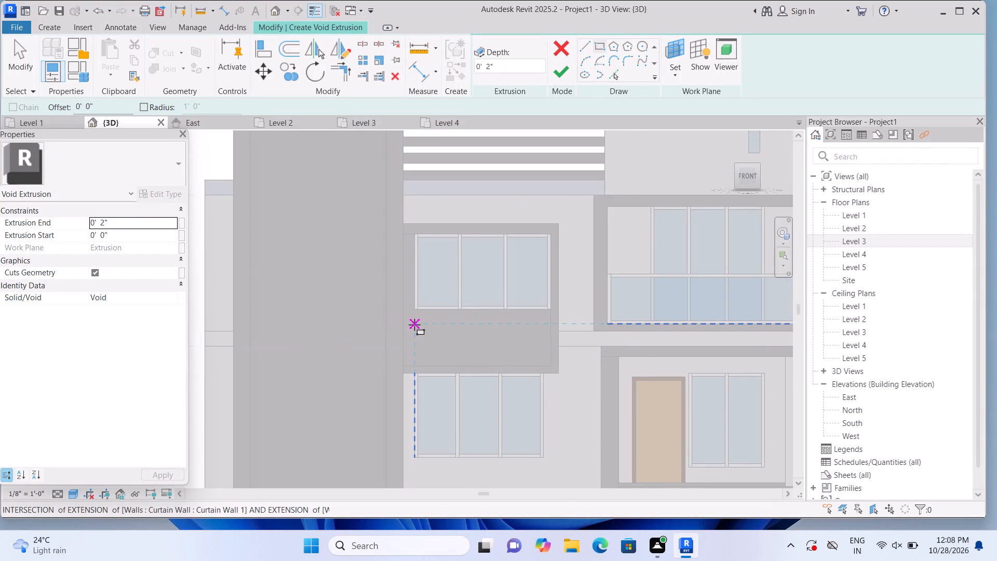
Sketch a thin rectangular strip about 9' 9" wide along the panel's top edge, directly beneath the upper-floor window.
scroll(414, 325, up, 1)
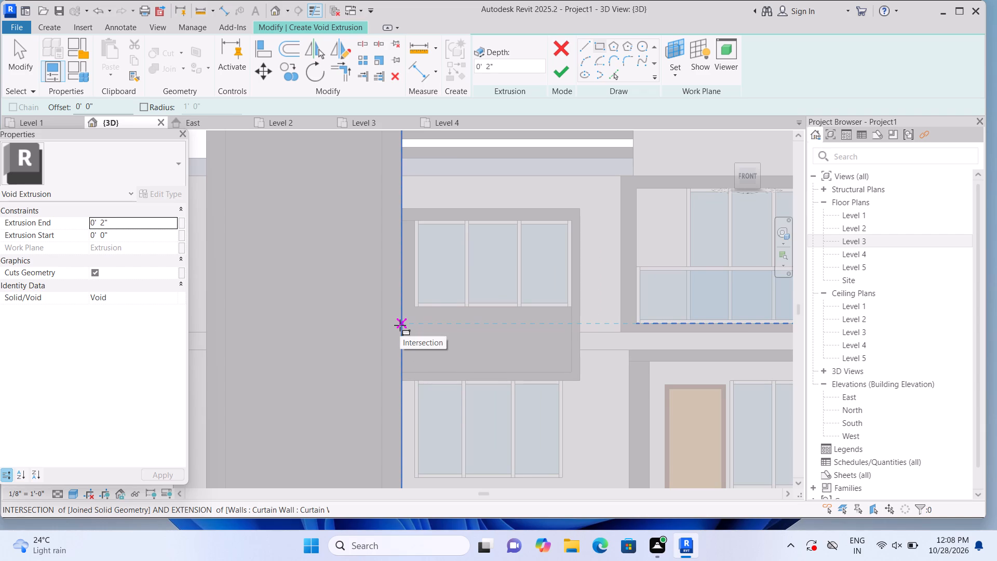
scroll(396, 326, up, 1)
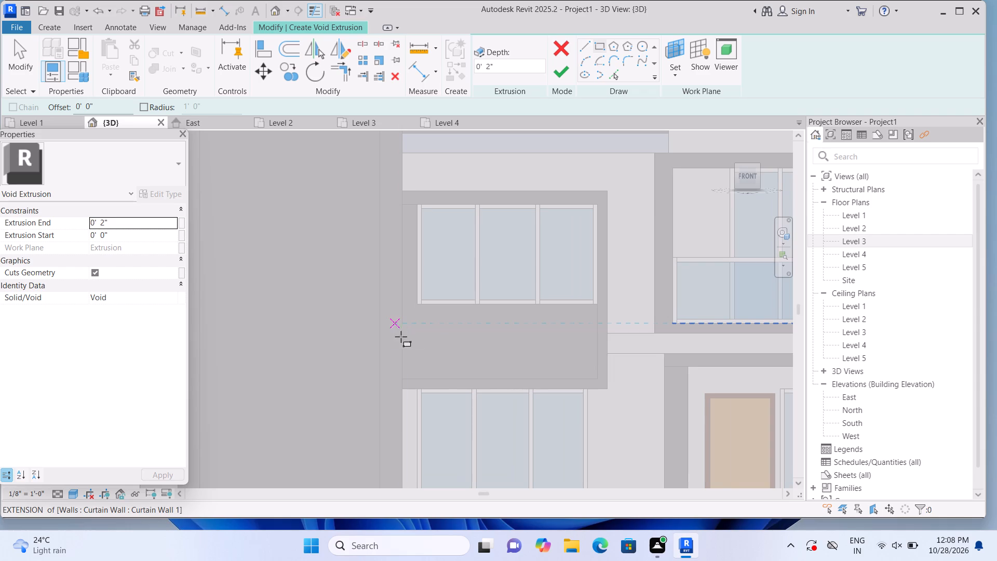
scroll(424, 357, up, 2)
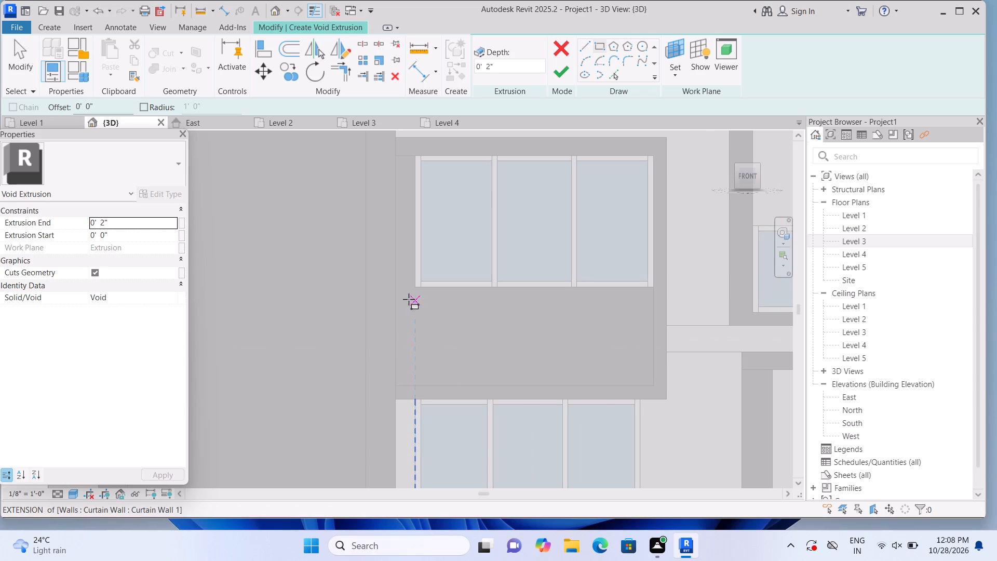
scroll(407, 298, up, 1)
click(397, 284)
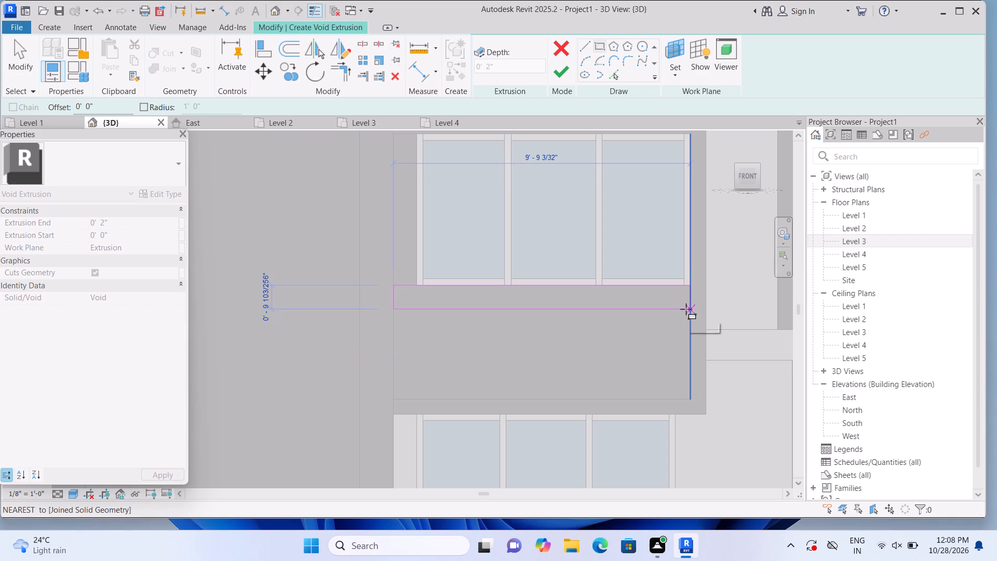
middle_drag(684, 313, 677, 341)
scroll(685, 338, up, 1)
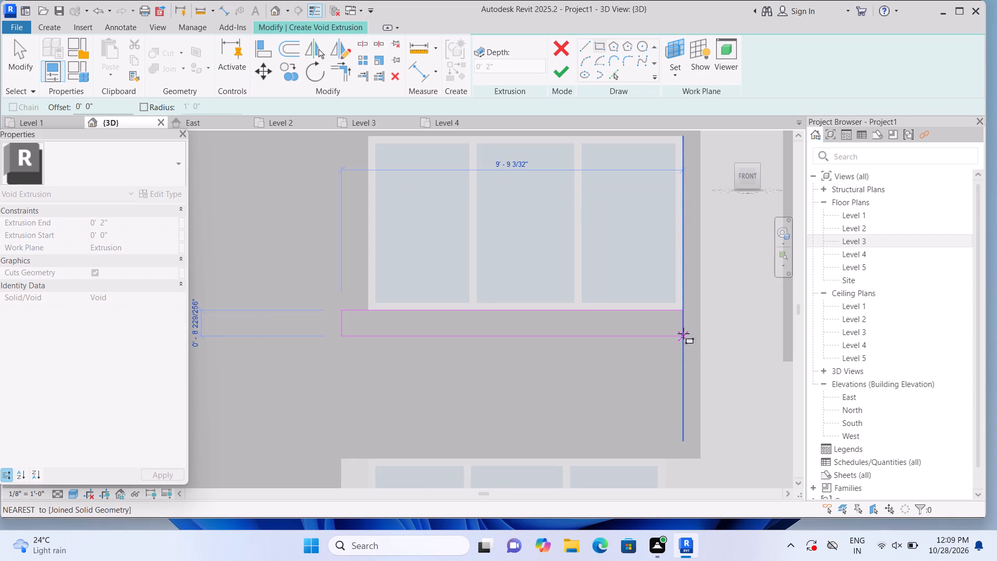
scroll(681, 331, up, 3)
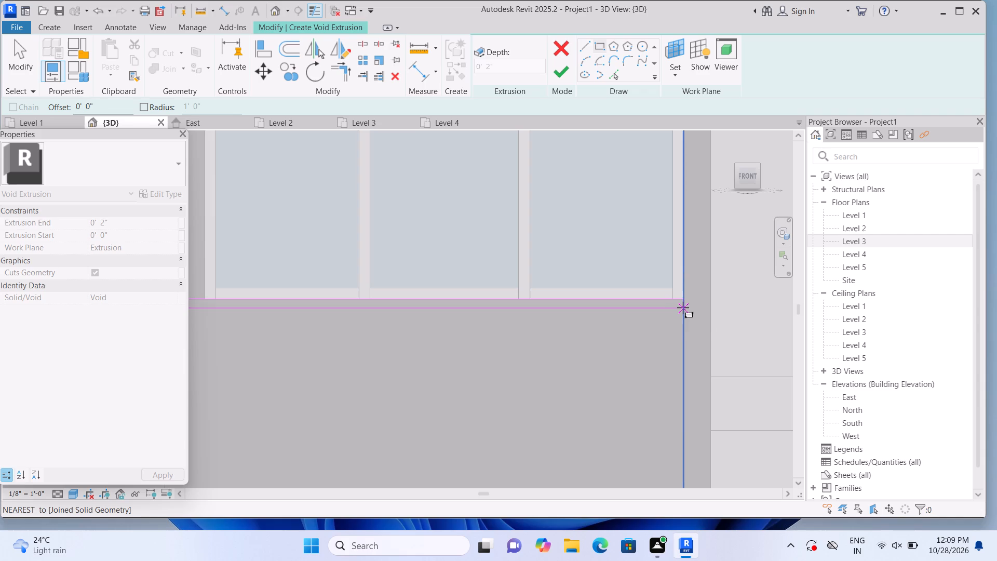
scroll(683, 308, up, 6)
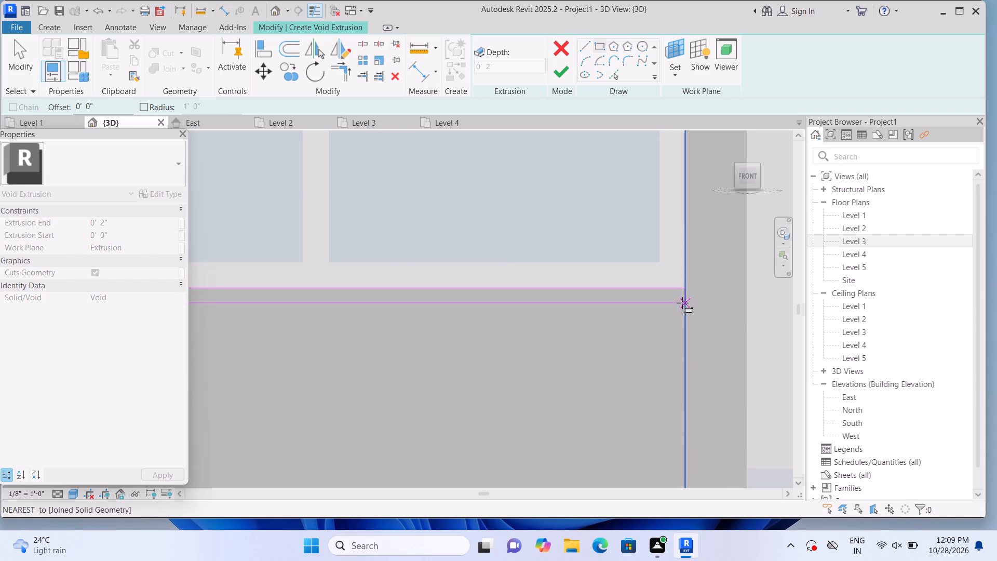
click(682, 296)
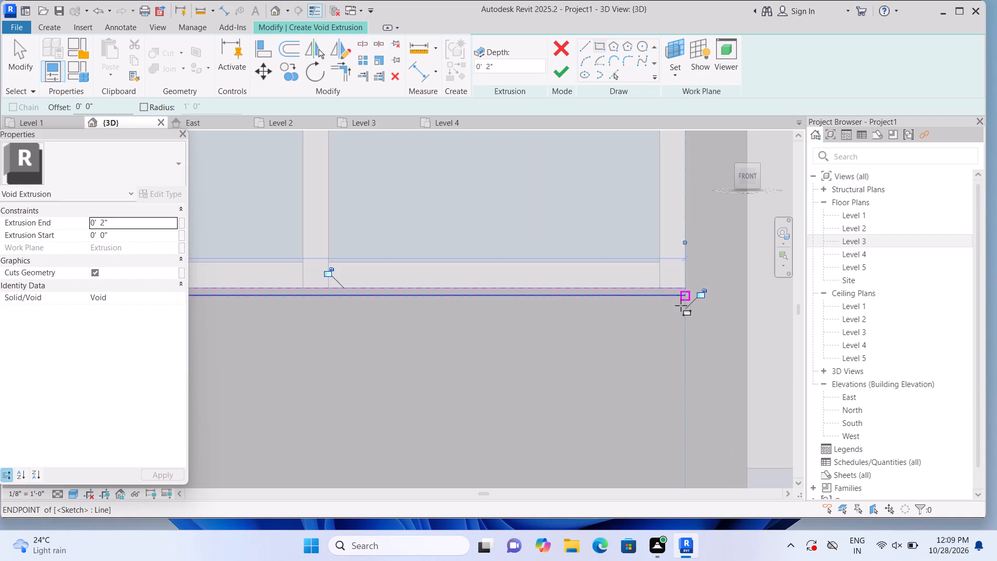
scroll(681, 306, down, 10)
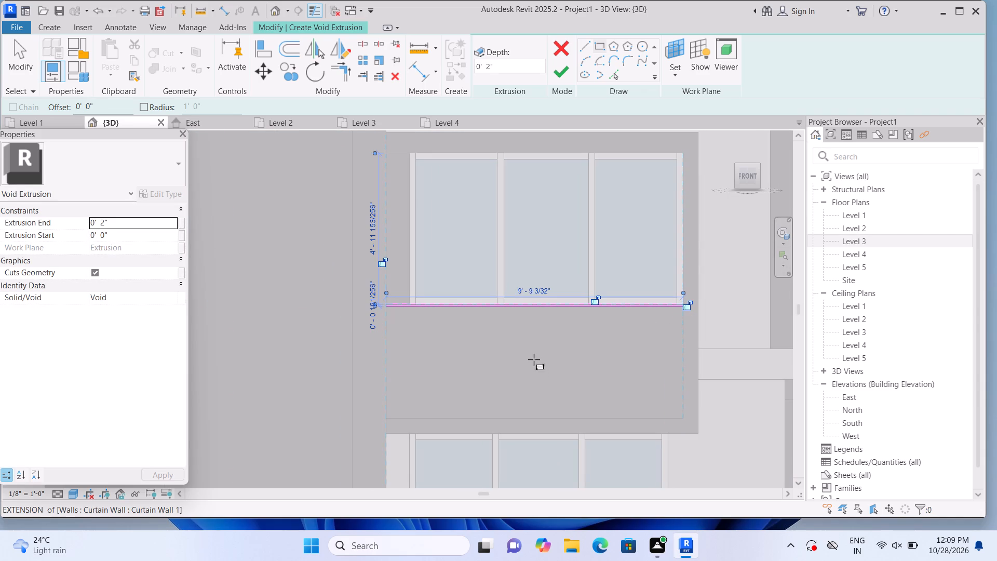
key(Escape)
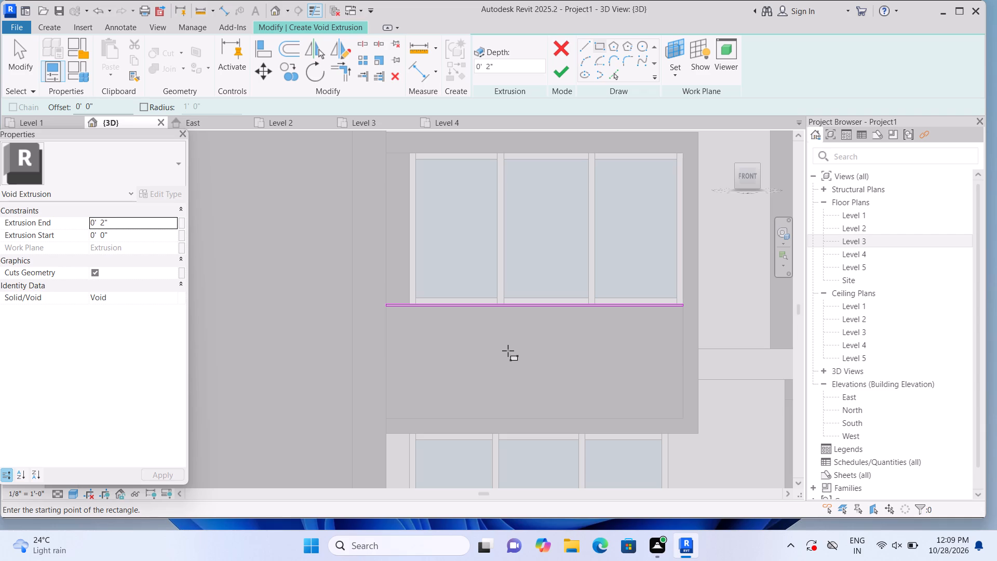
Sketch a second thin rectangular strip a short distance below the first, spanning between the panel's two inner vertical edges.
scroll(477, 335, up, 1)
scroll(369, 323, up, 2)
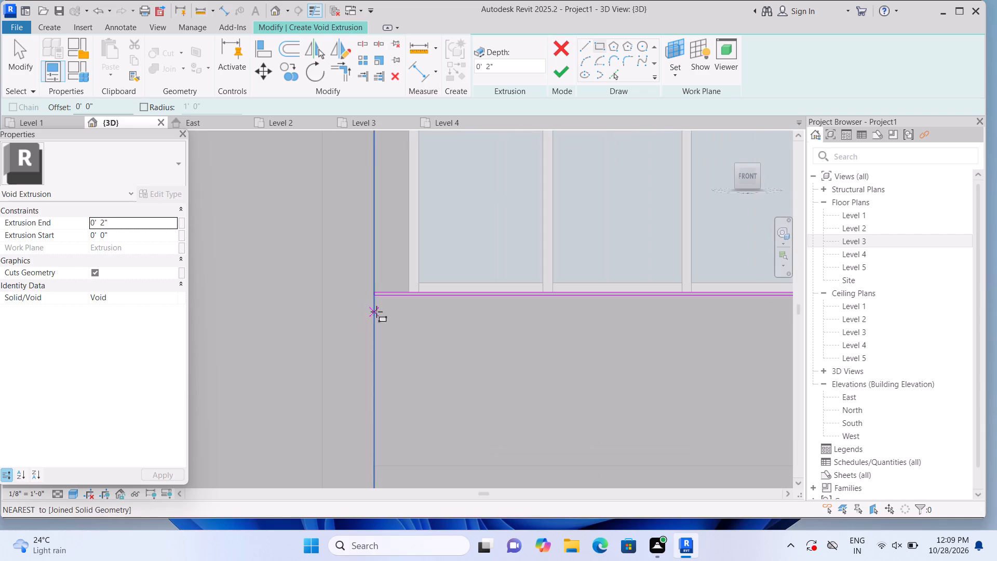
scroll(376, 312, up, 4)
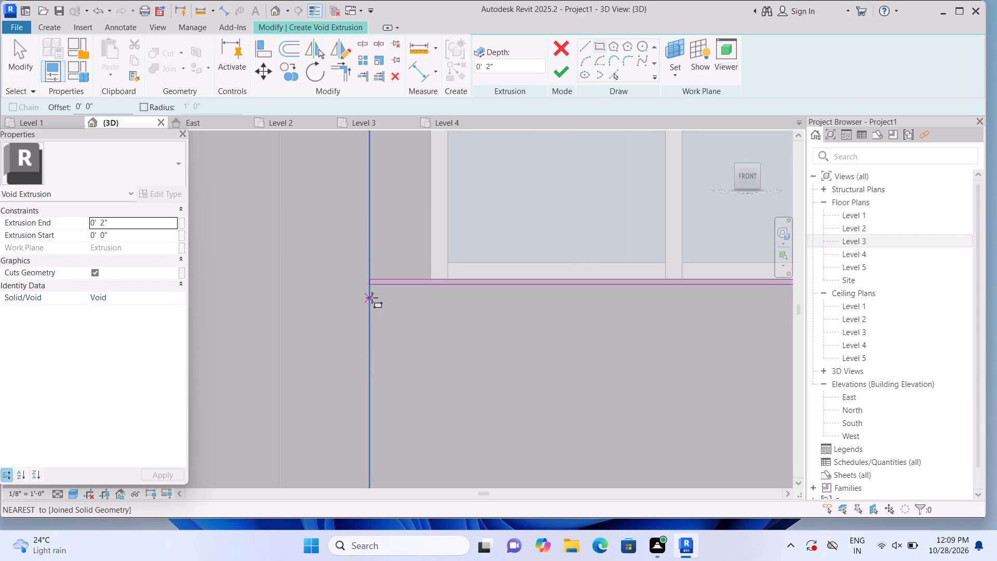
click(372, 301)
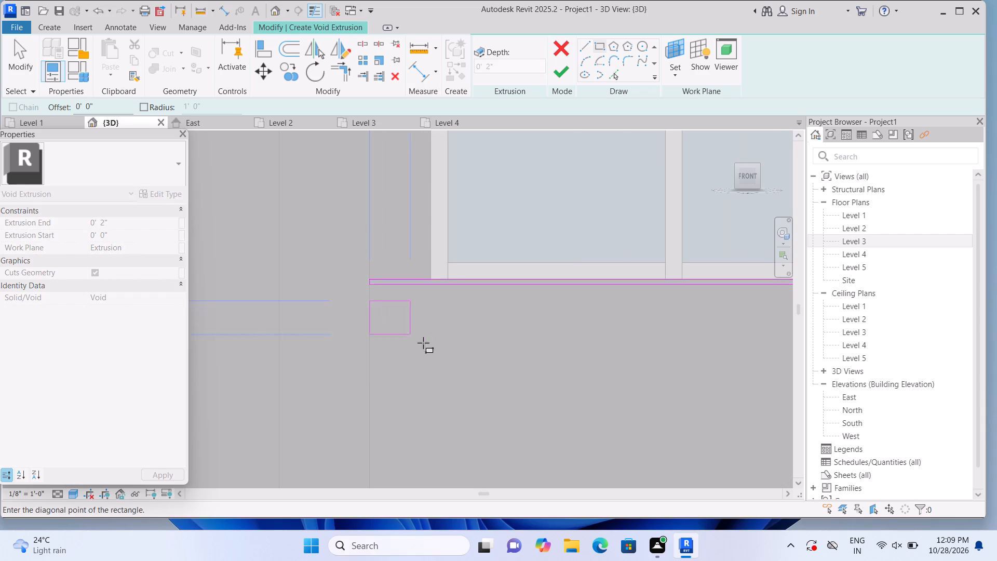
key(Escape)
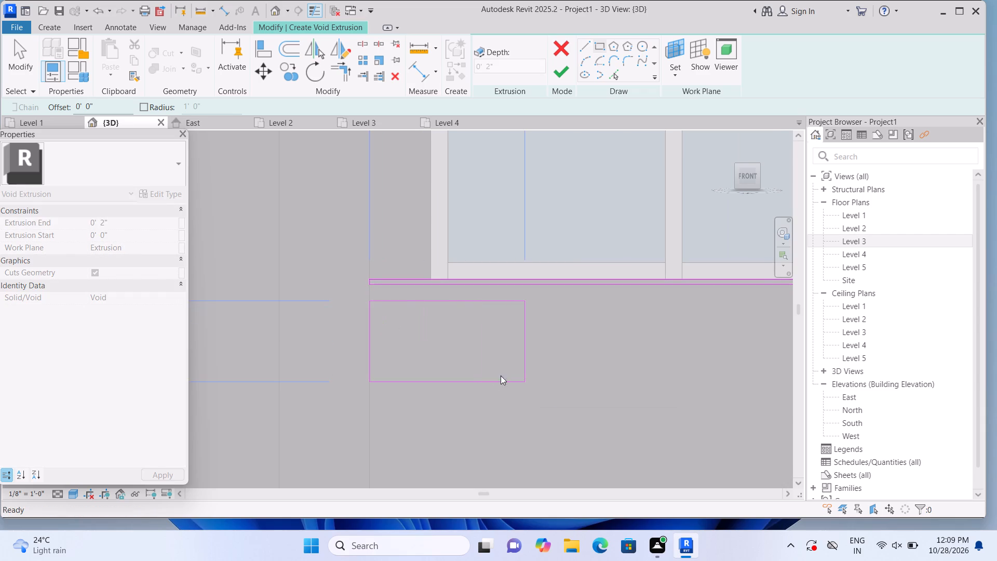
click(371, 307)
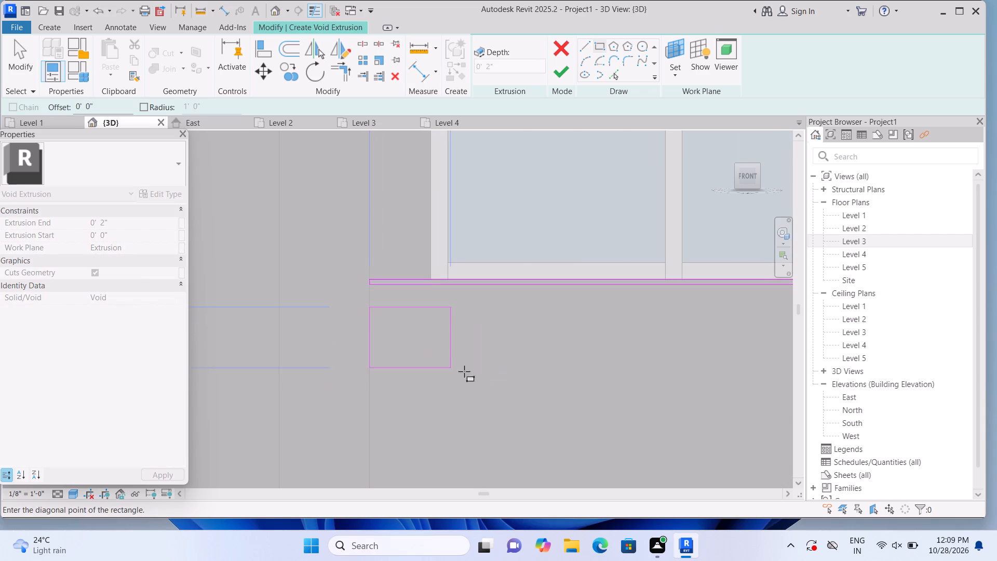
middle_drag(574, 382, 418, 383)
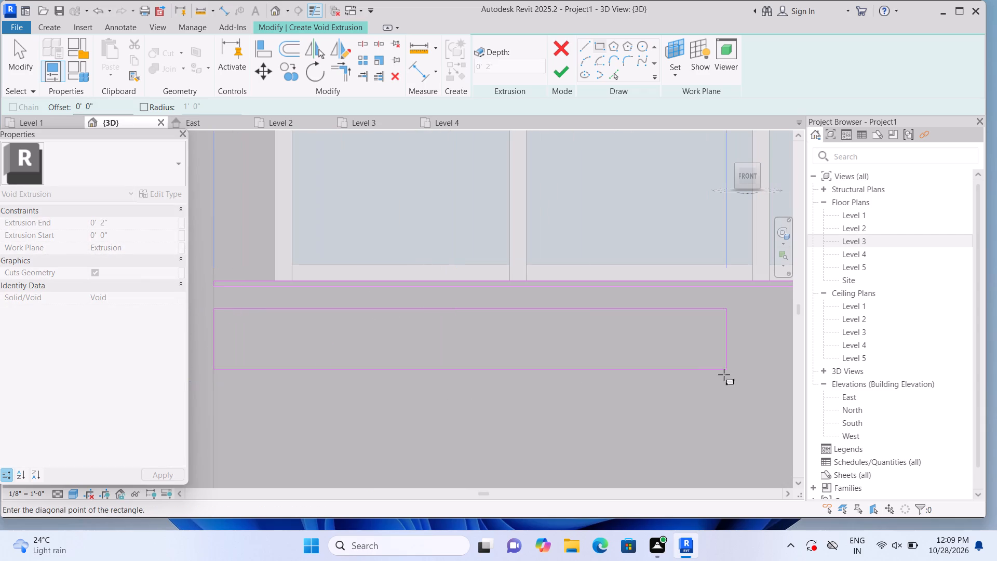
middle_drag(723, 382, 446, 384)
middle_drag(650, 405, 639, 405)
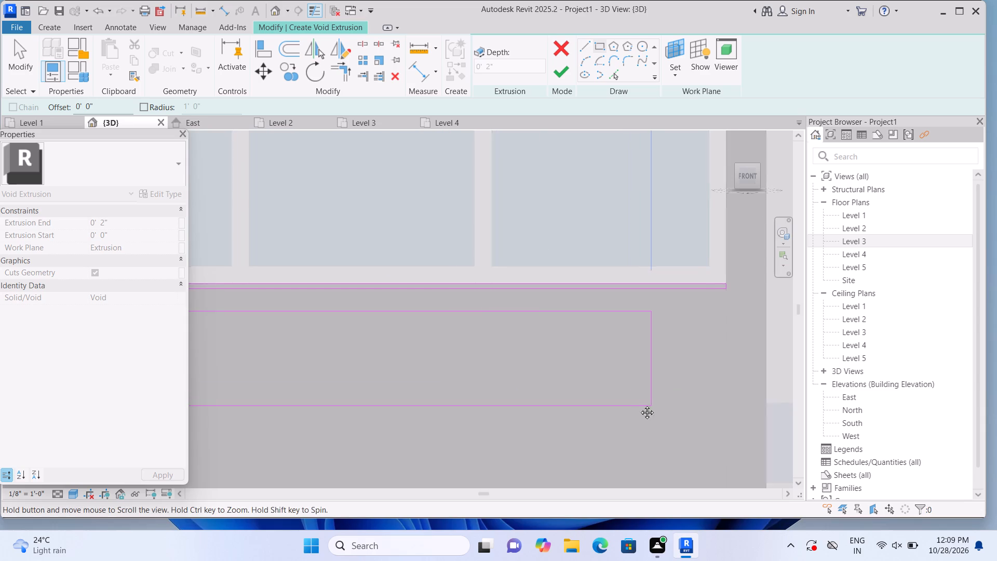
middle_drag(639, 405, 476, 397)
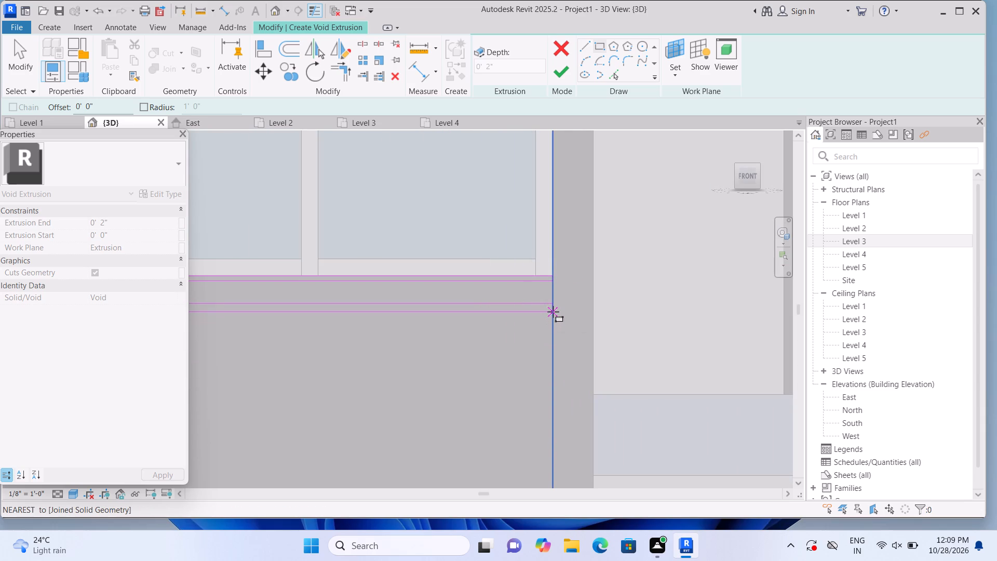
scroll(553, 309, up, 3)
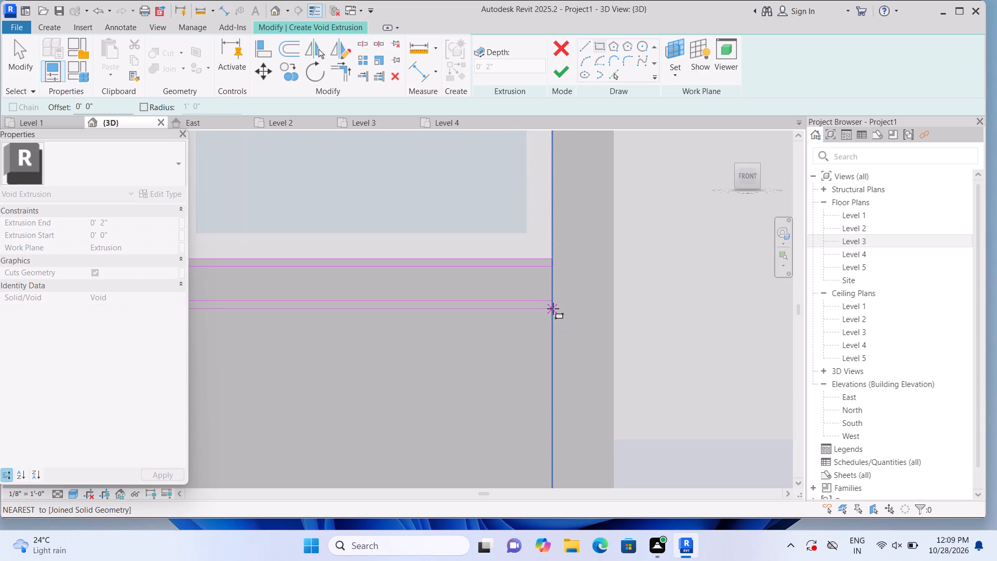
click(553, 307)
Sketch a third thin rectangular strip about 9' 9" wide below the second, spanning between the panel's inner vertical edges.
scroll(550, 335, down, 5)
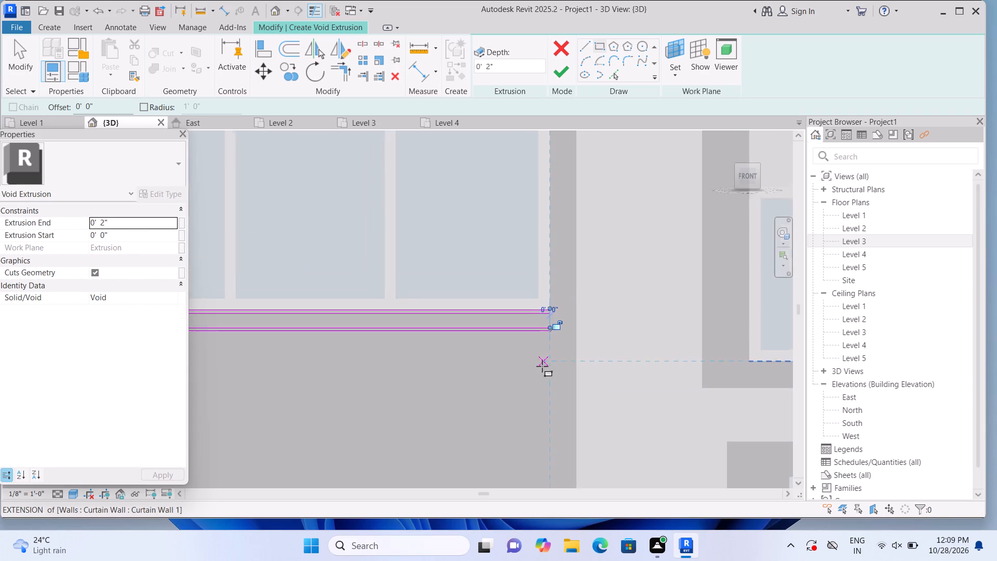
scroll(542, 366, down, 5)
scroll(241, 368, up, 3)
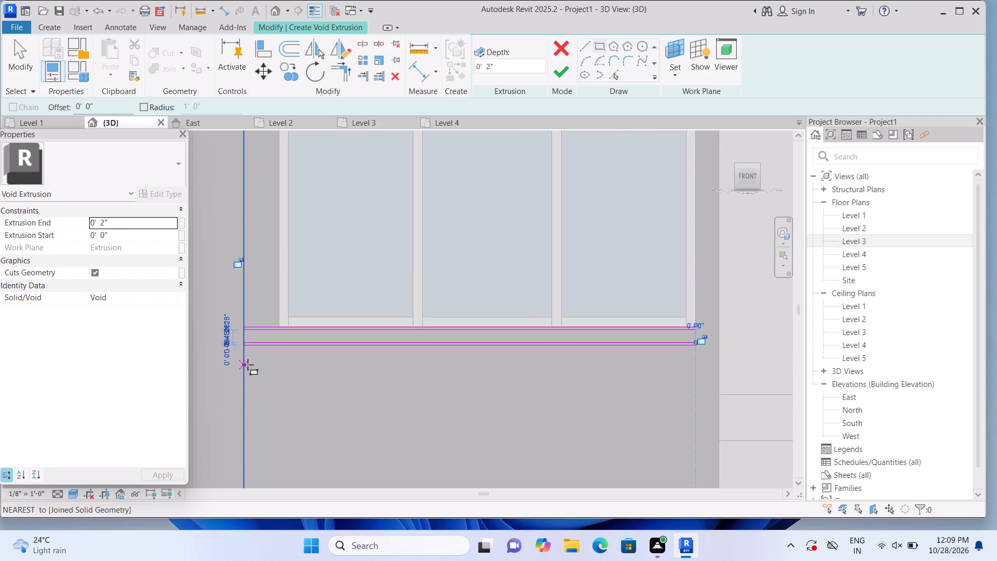
scroll(249, 366, down, 6)
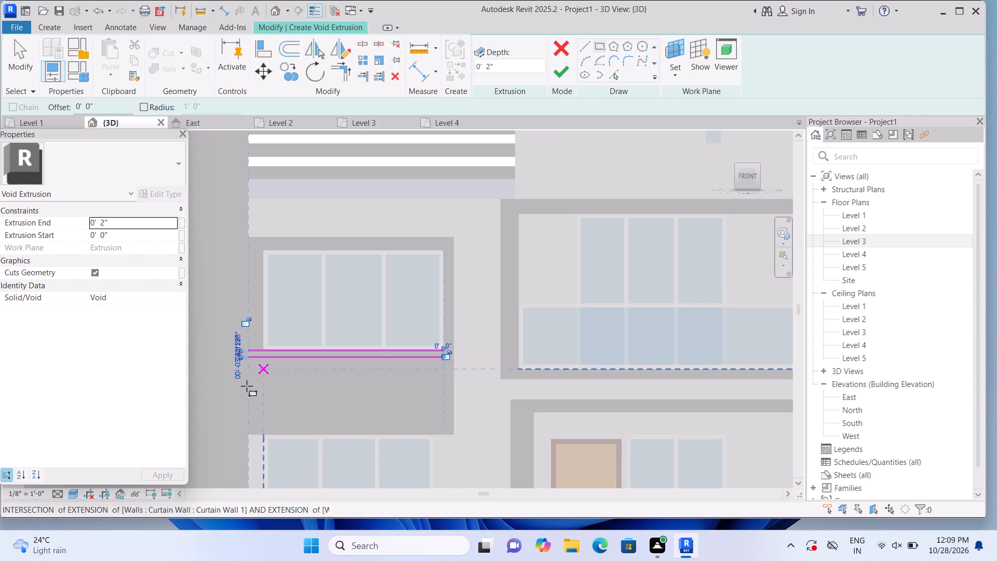
scroll(249, 379, up, 7)
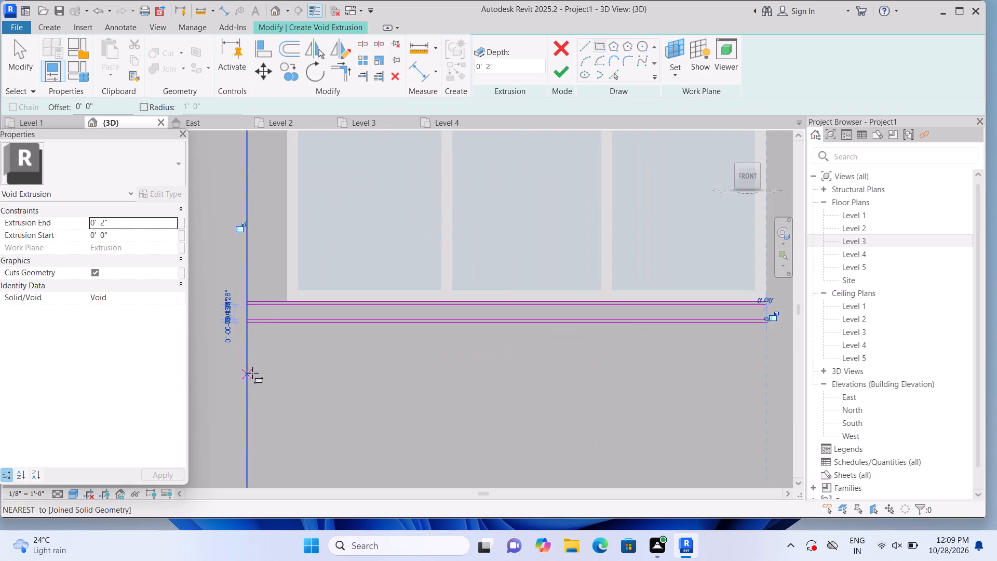
scroll(254, 376, down, 7)
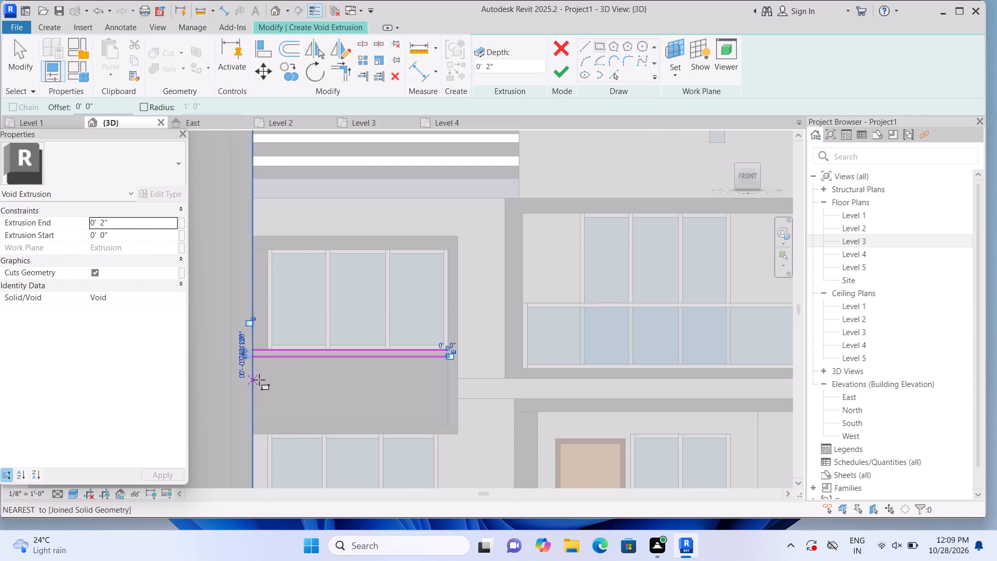
scroll(259, 380, up, 7)
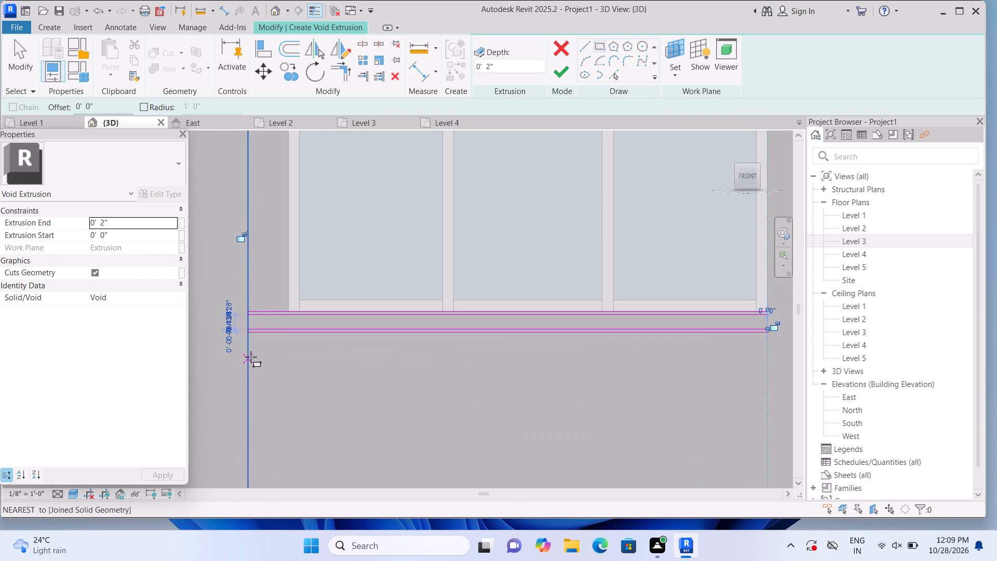
click(248, 355)
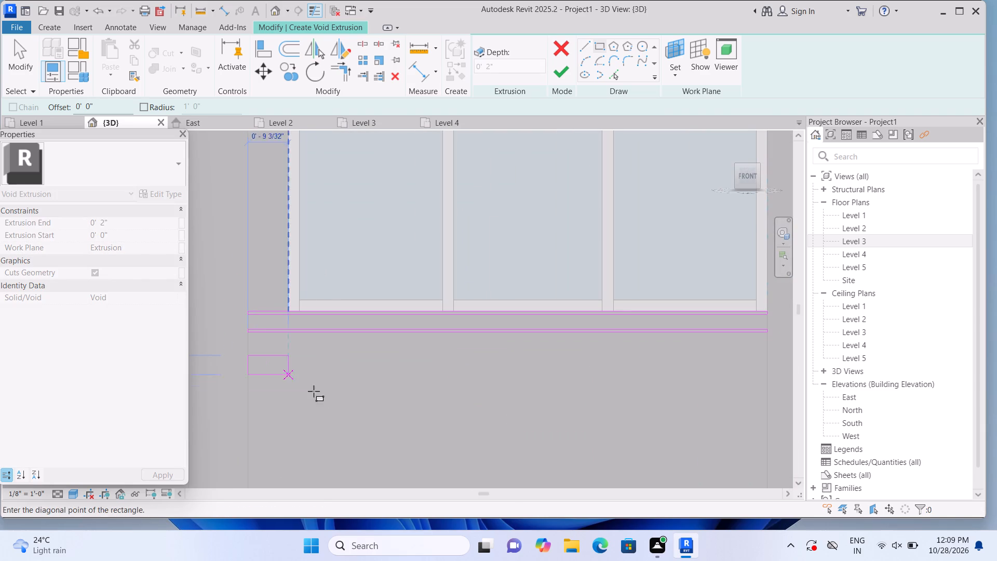
middle_drag(752, 421, 553, 421)
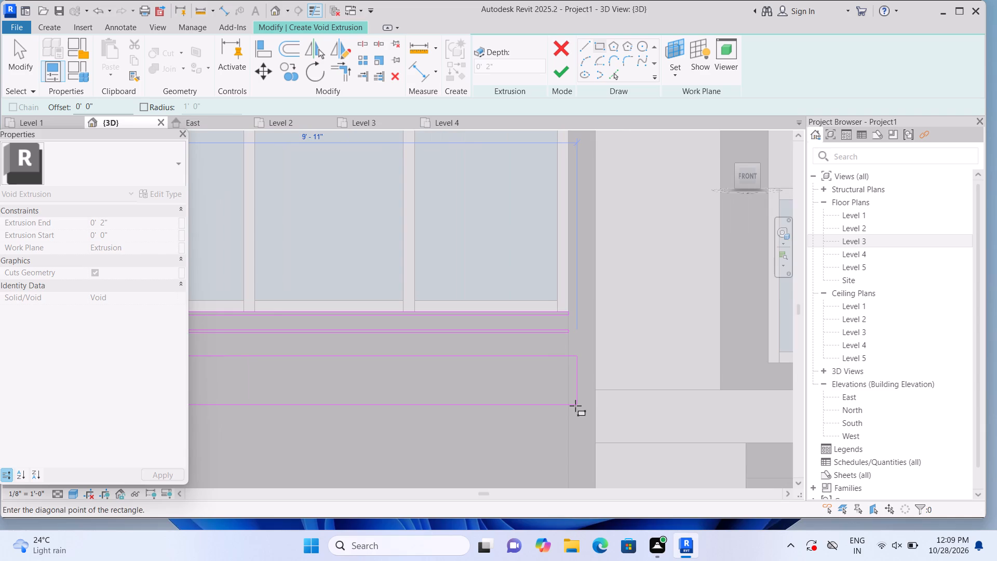
scroll(560, 396, up, 6)
scroll(577, 350, up, 5)
scroll(577, 300, up, 5)
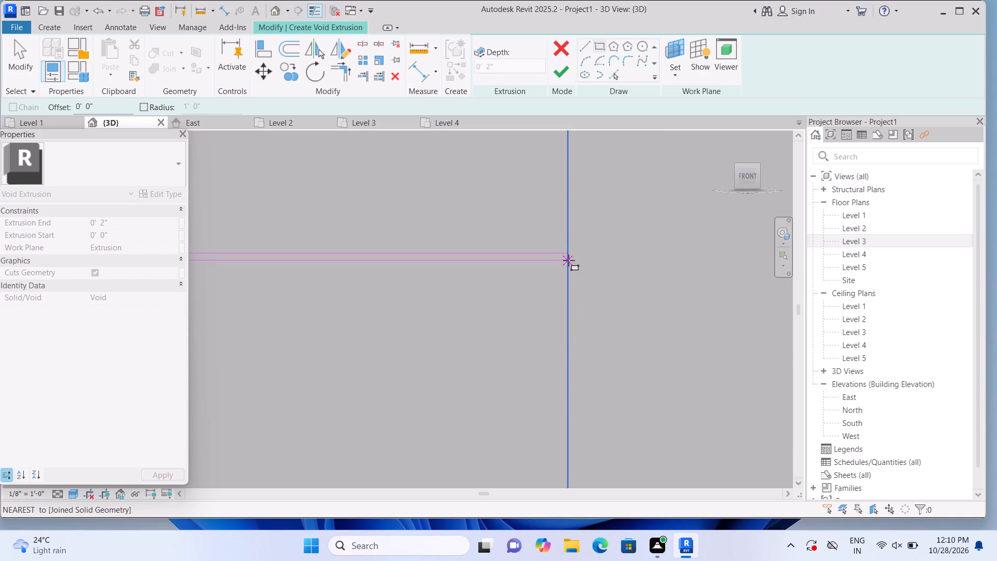
click(569, 260)
scroll(478, 383, down, 10)
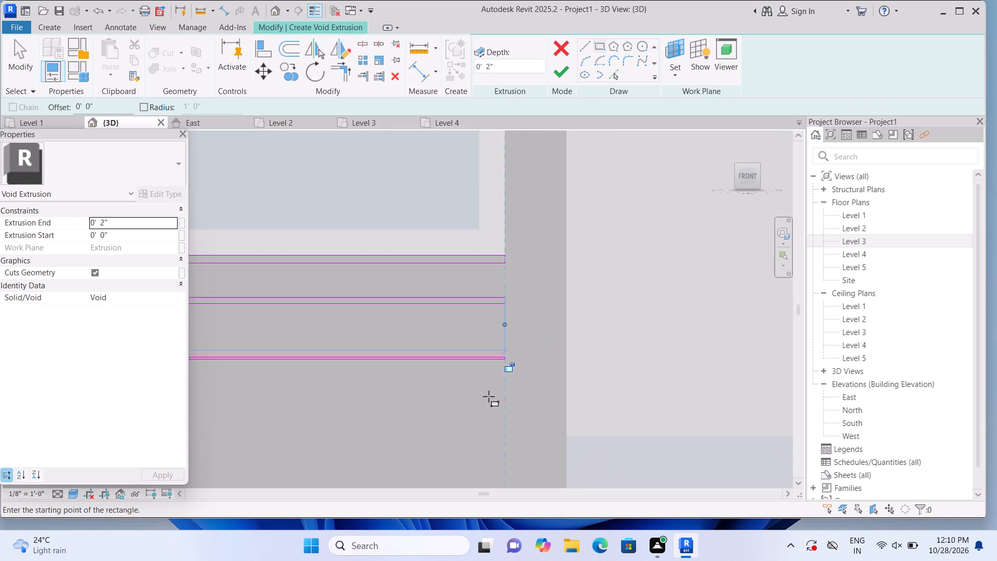
scroll(489, 396, down, 8)
scroll(361, 416, down, 2)
scroll(321, 432, down, 2)
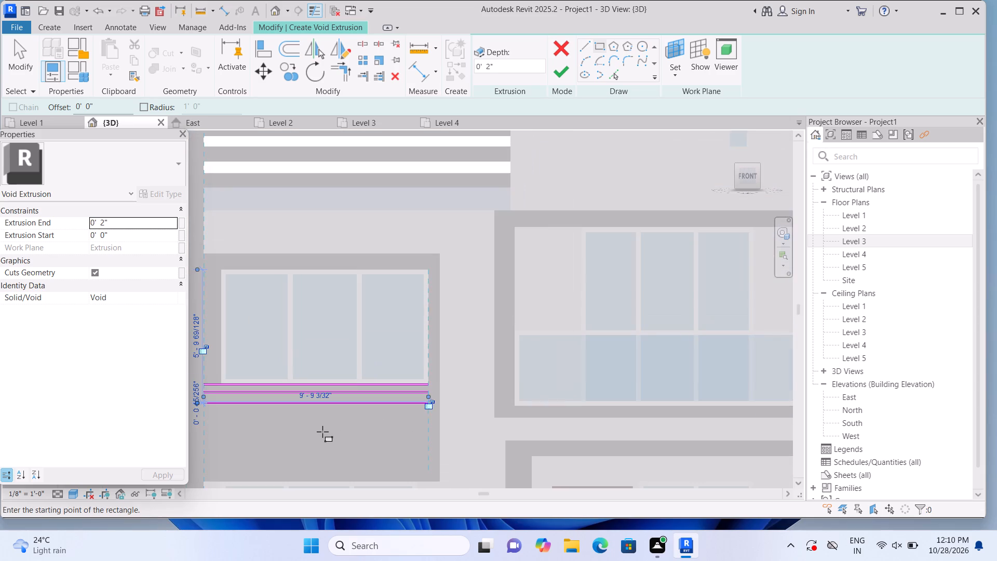
middle_drag(329, 435, 459, 430)
scroll(457, 430, down, 2)
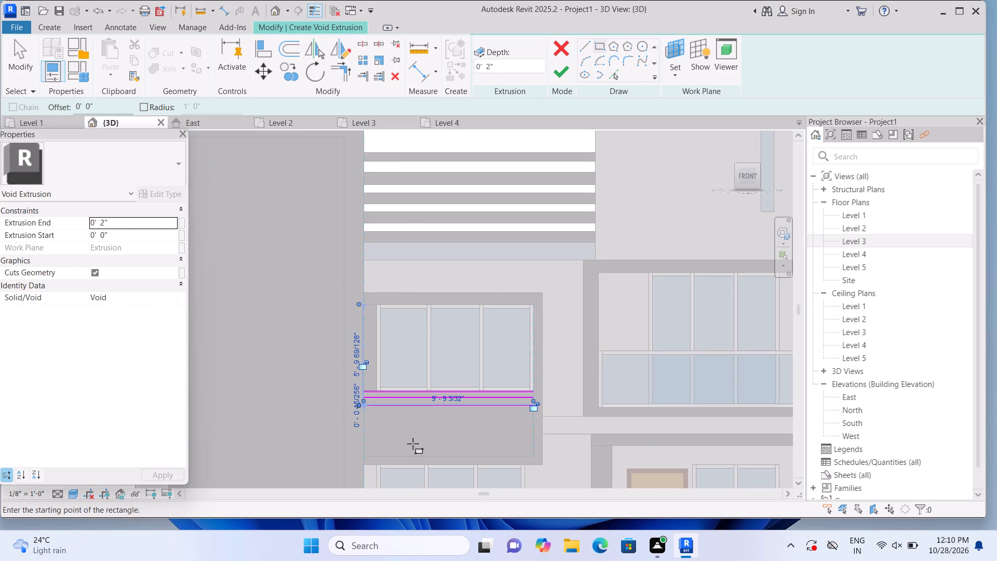
key(Escape)
Sketch a fourth thin rectangular strip about 9' 9" wide below the third, spanning between the panel's inner vertical edges.
scroll(393, 429, up, 2)
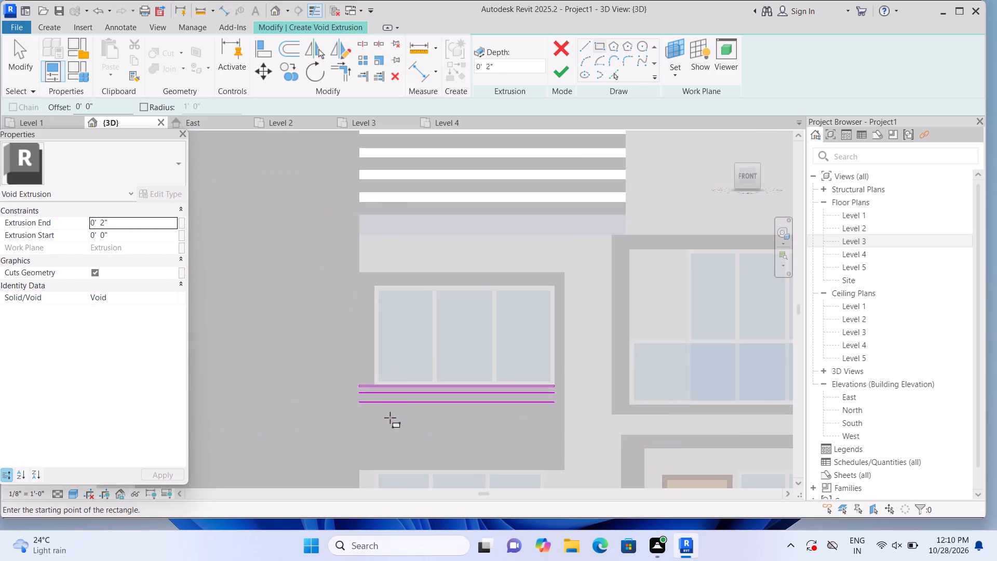
scroll(396, 407, up, 3)
scroll(341, 409, up, 1)
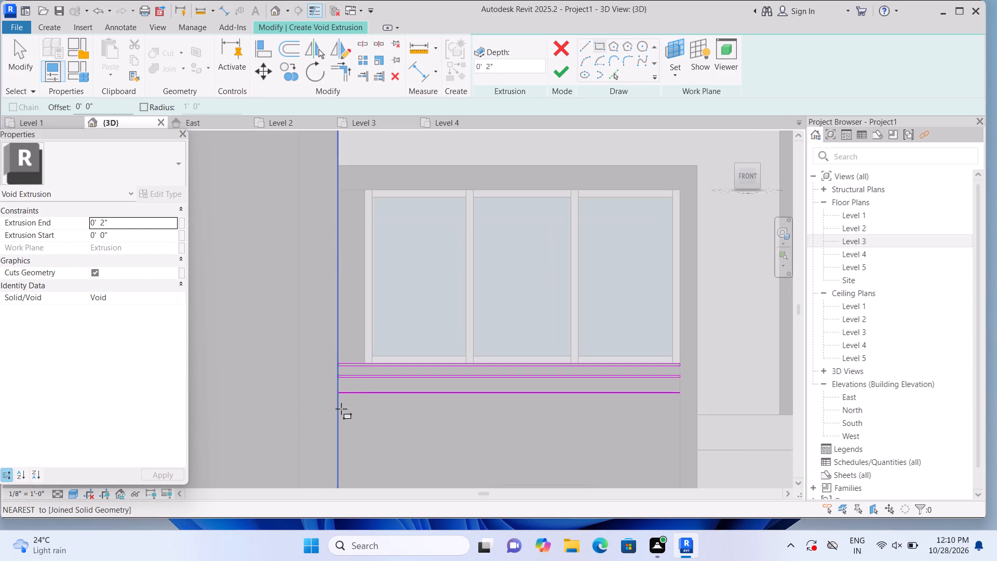
scroll(347, 415, up, 1)
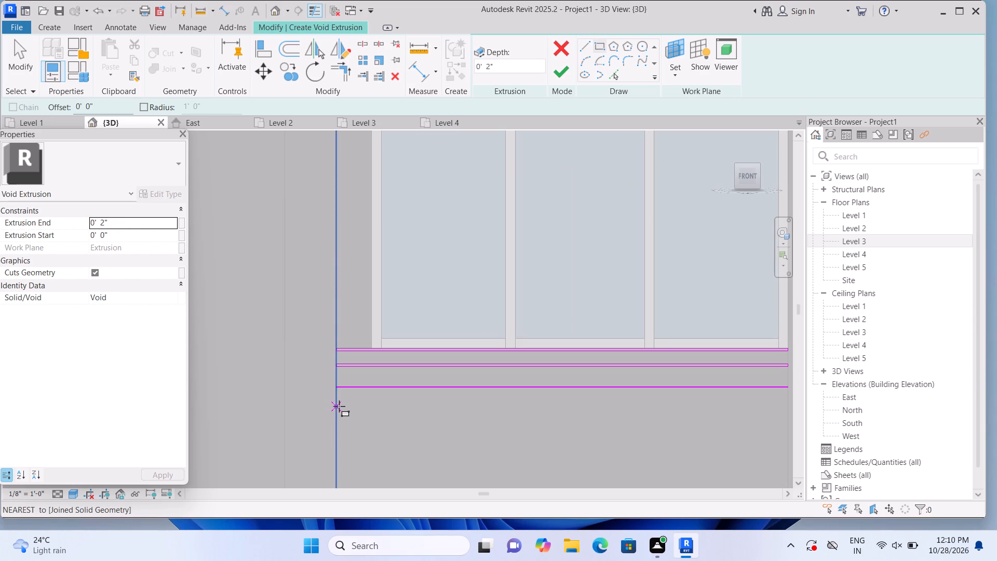
click(339, 406)
middle_drag(616, 463, 333, 392)
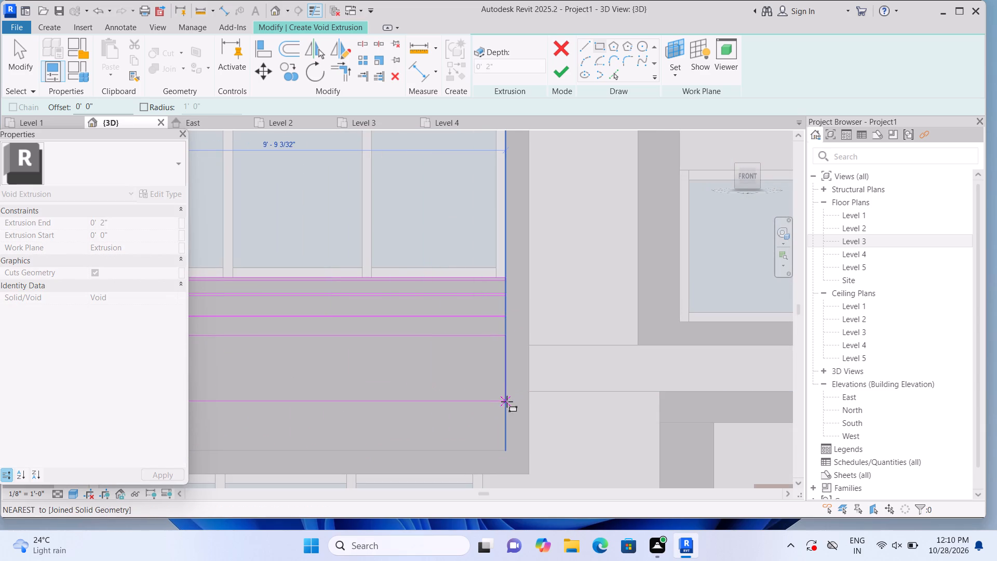
click(501, 339)
Sketch a fifth thin rectangular strip a short distance below the fourth, spanning the panel between its inner vertical edges.
middle_drag(470, 414, 625, 409)
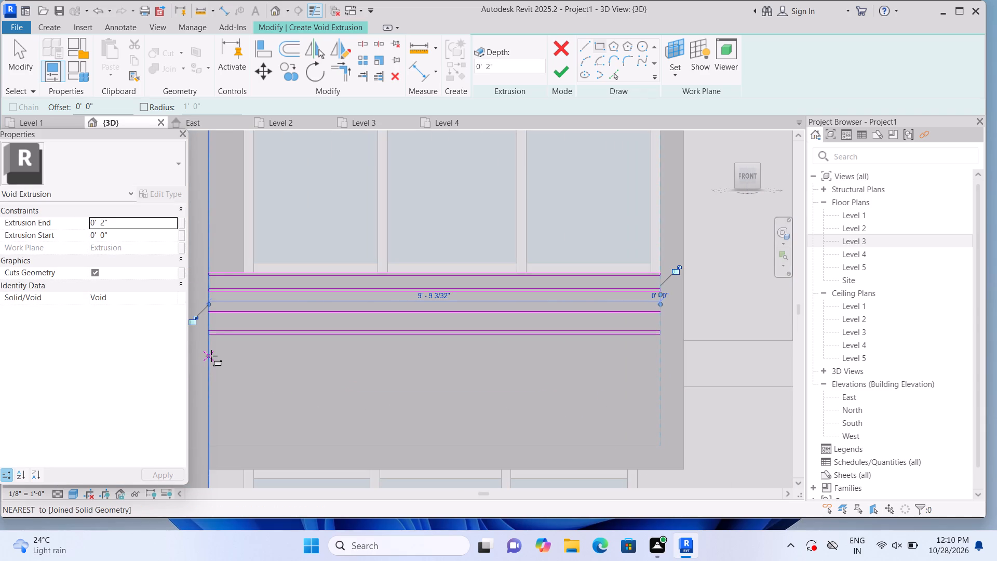
click(211, 353)
scroll(554, 448, up, 1)
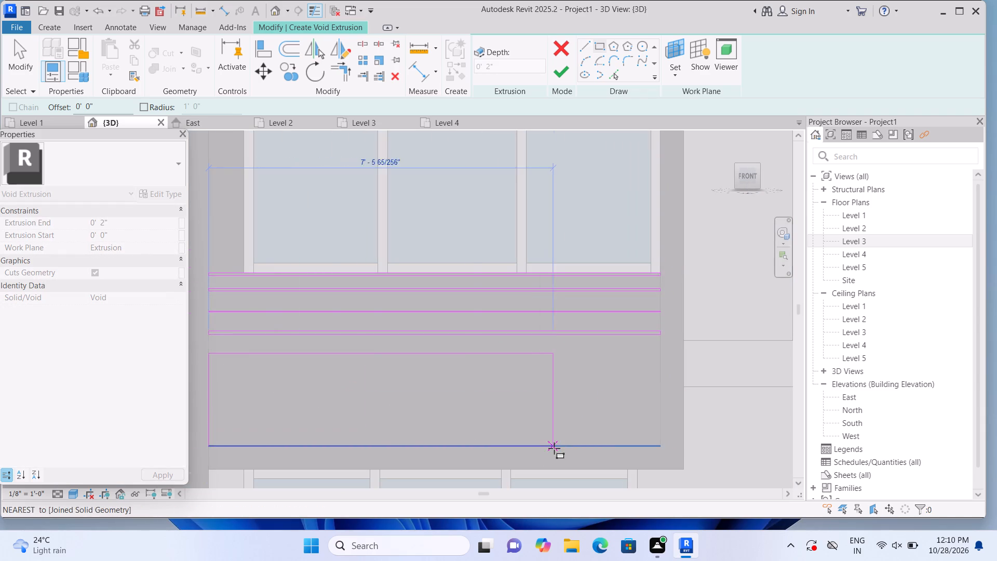
middle_drag(554, 448, 451, 441)
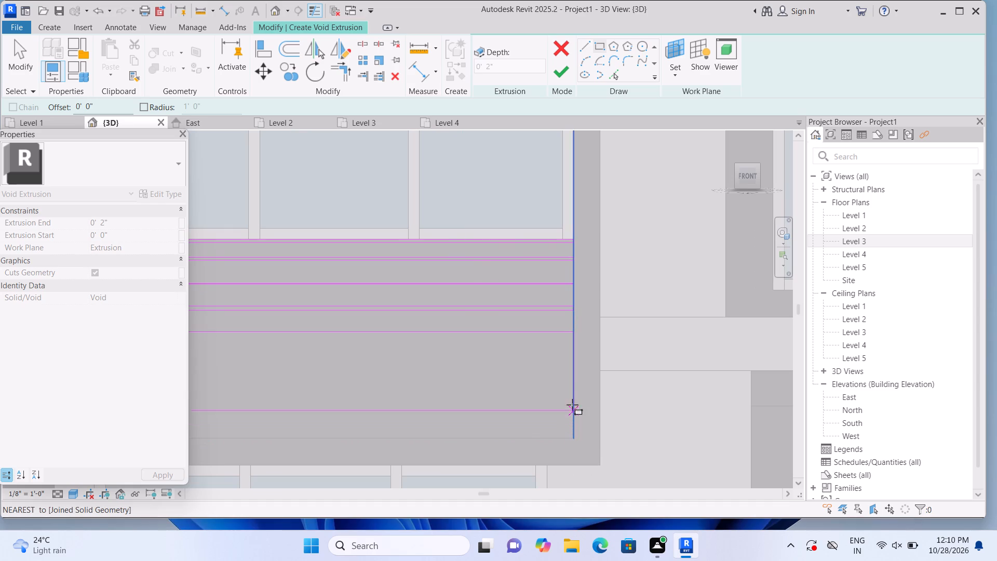
scroll(571, 338, up, 2)
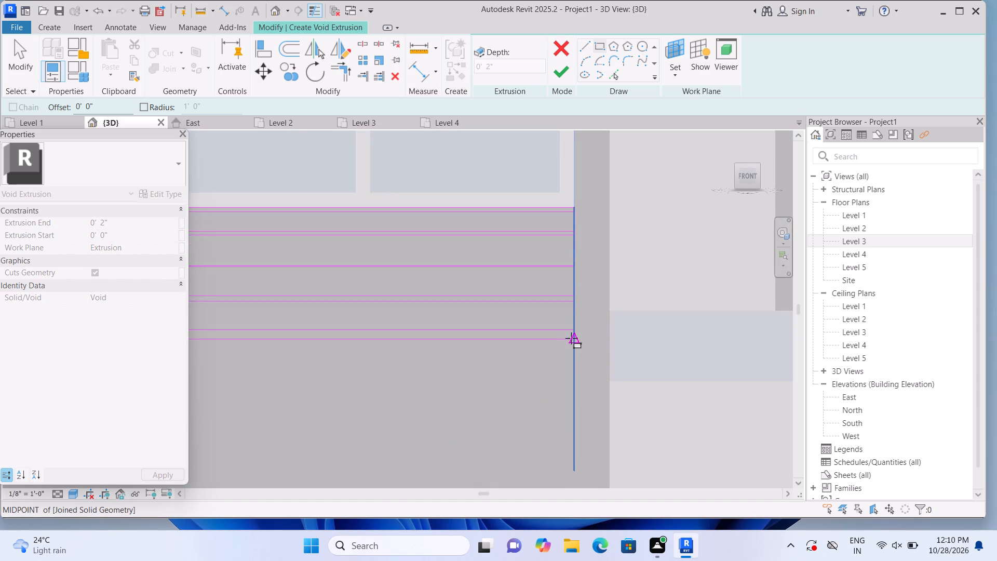
scroll(571, 338, up, 2)
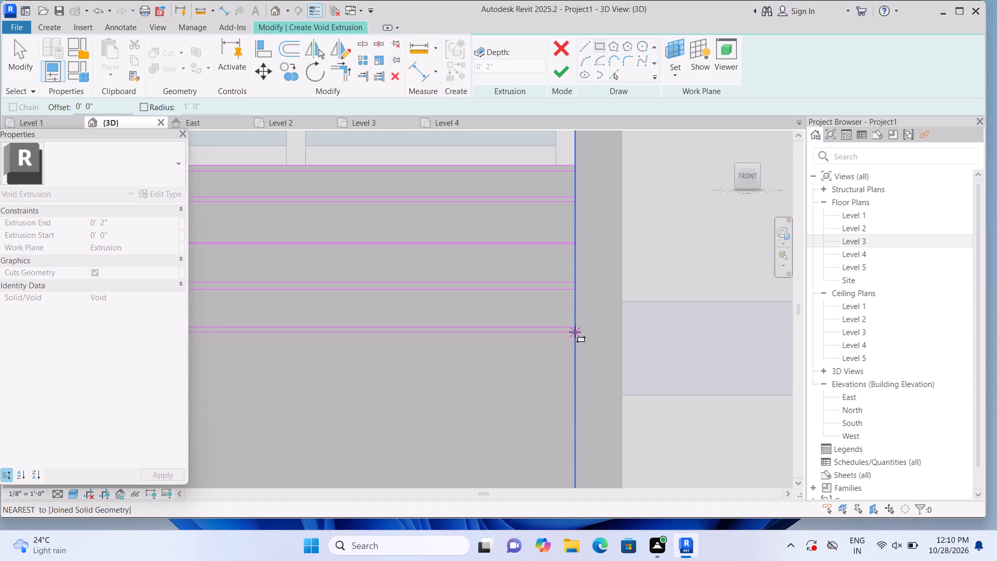
click(575, 332)
Sketch a sixth thin rectangular strip below the fifth, spanning between the panel's inner vertical edges at similar spacing.
scroll(536, 371, down, 9)
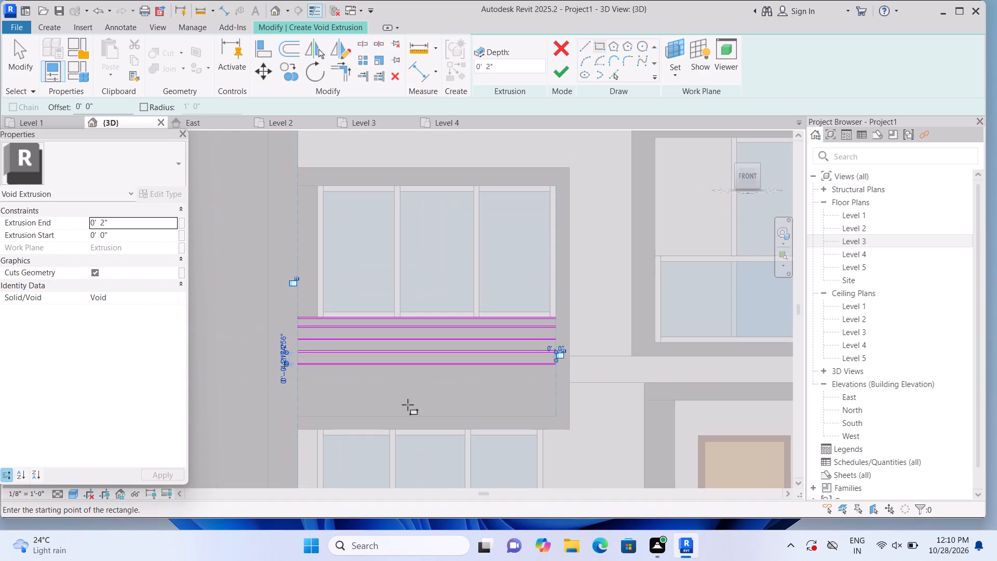
scroll(297, 377, up, 2)
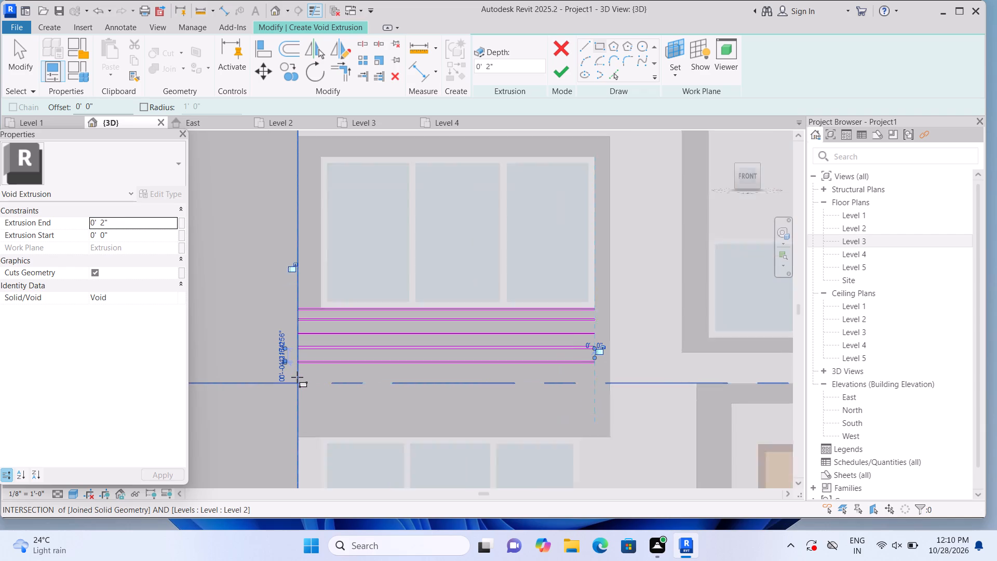
key(Escape)
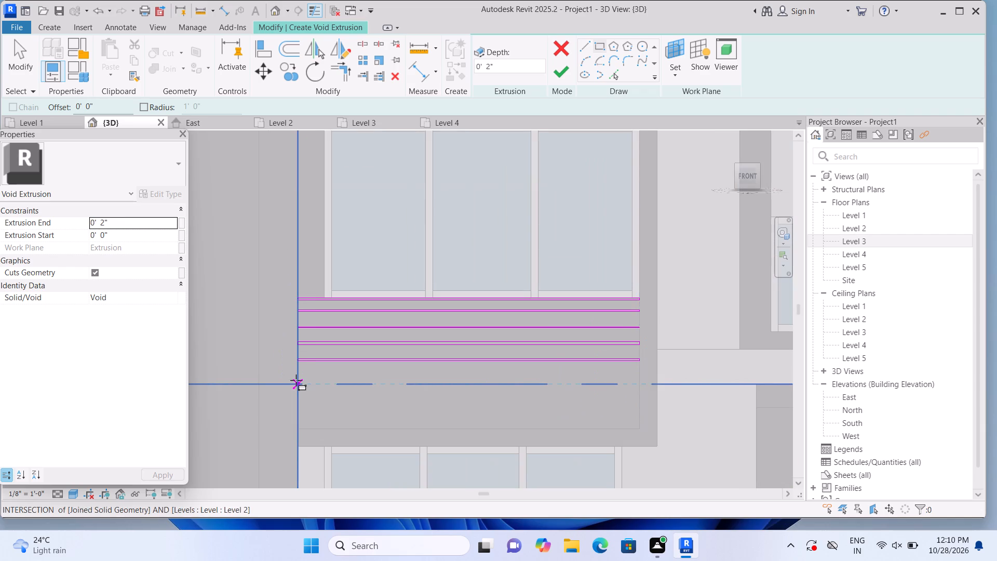
scroll(298, 379, up, 1)
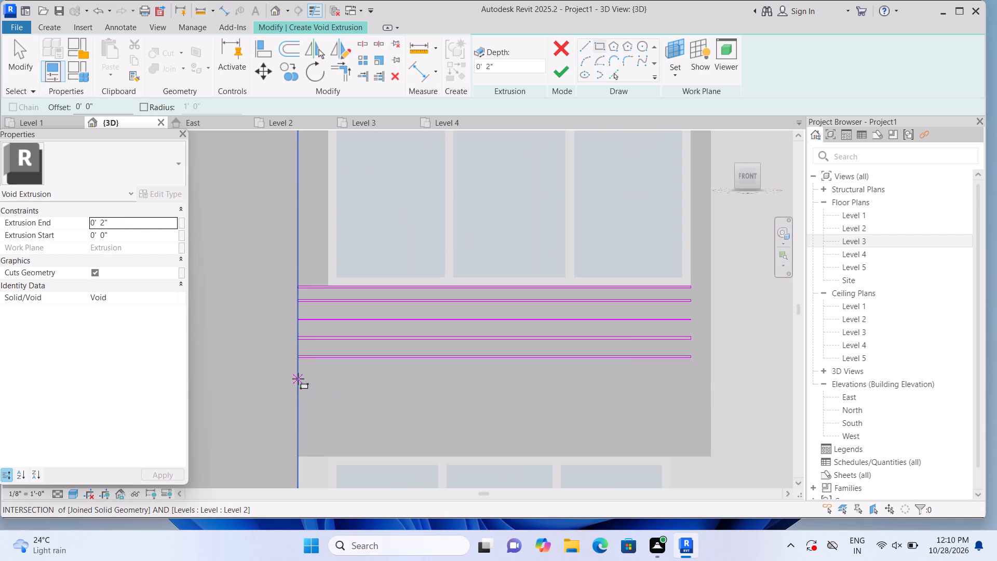
click(299, 377)
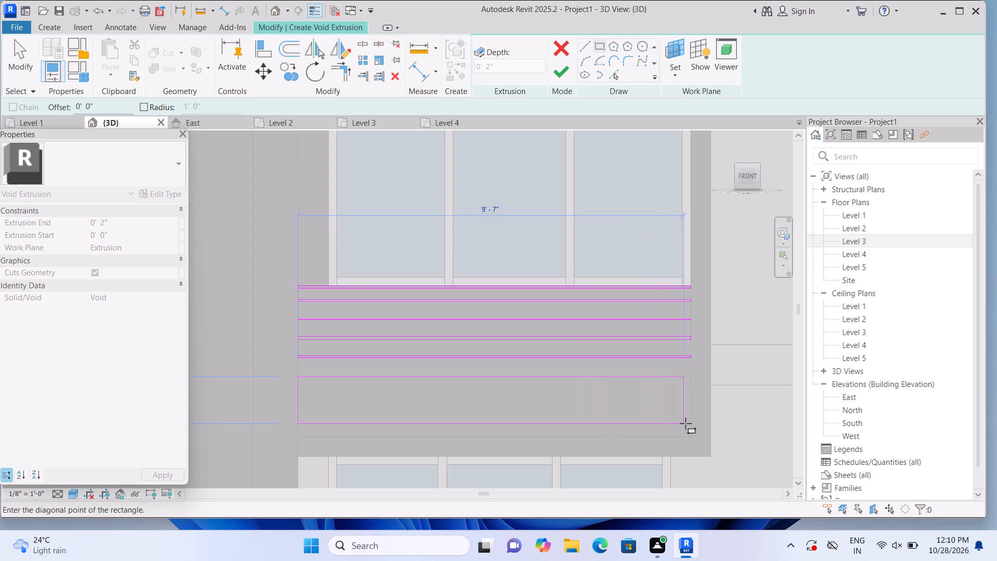
scroll(692, 382, up, 3)
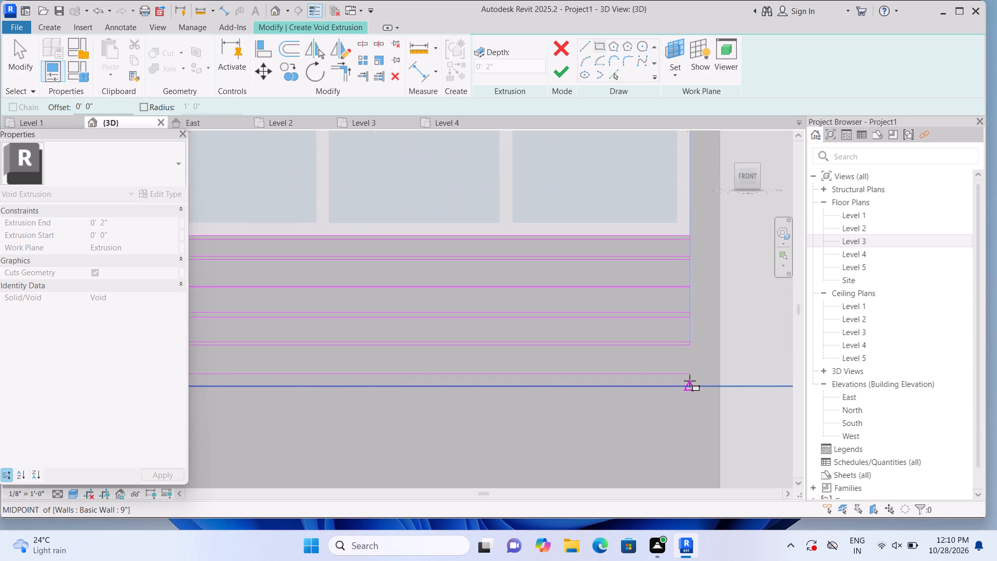
scroll(690, 381, up, 6)
click(686, 372)
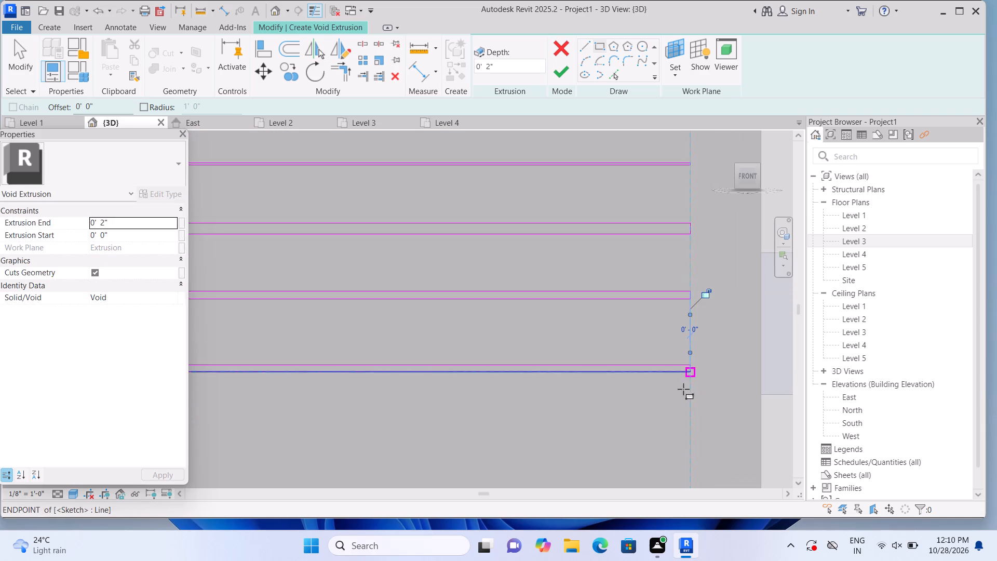
Sketch a seventh thin rectangular strip a short distance below the sixth, reaching both inner vertical edges of the panel.
scroll(646, 419, down, 11)
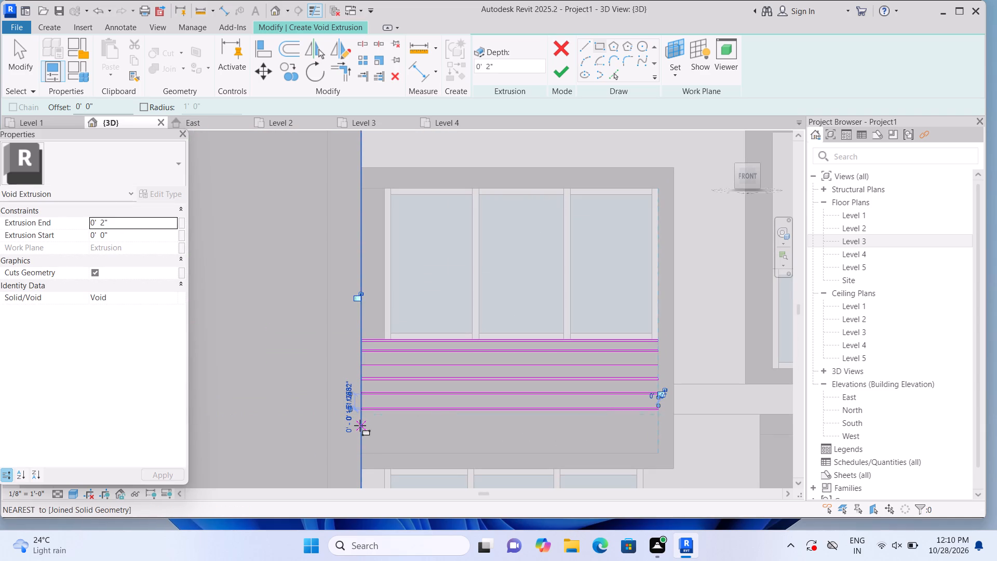
click(360, 425)
scroll(643, 446, up, 1)
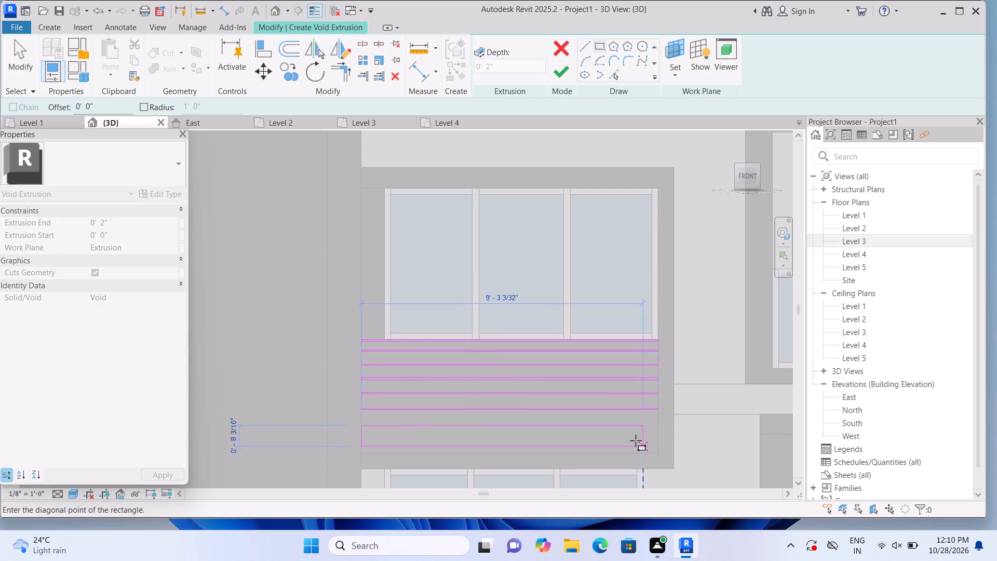
scroll(636, 440, up, 8)
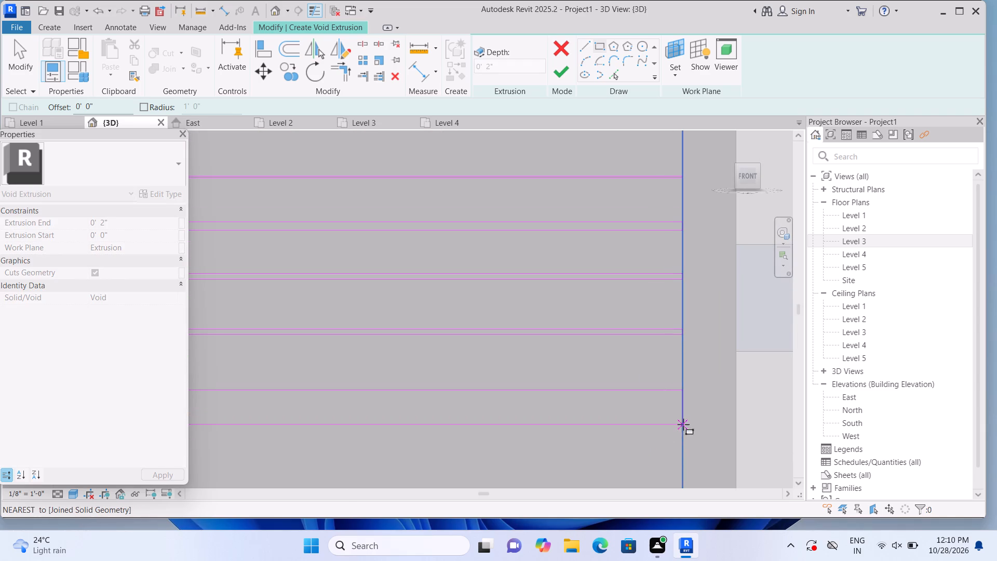
click(678, 396)
Sketch an eighth thin full-width rectangular strip below the seventh, just above the panel's inner bottom edge.
scroll(626, 444, down, 11)
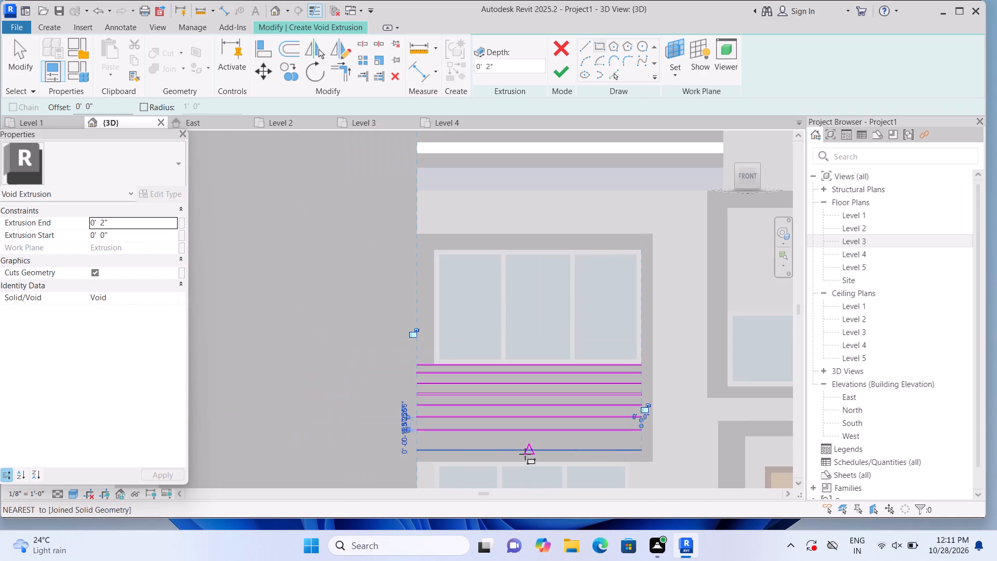
middle_drag(456, 422, 456, 354)
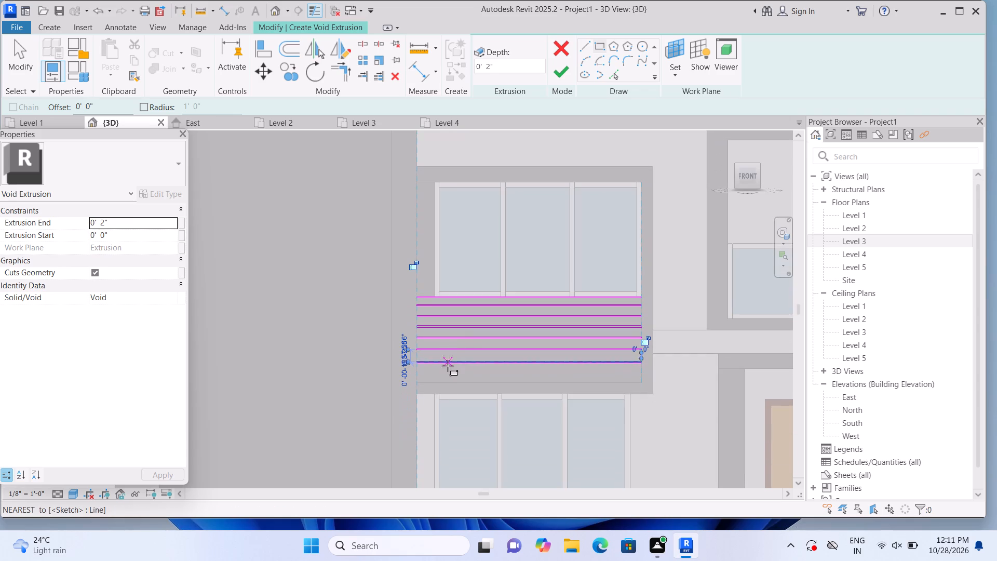
scroll(447, 393, up, 2)
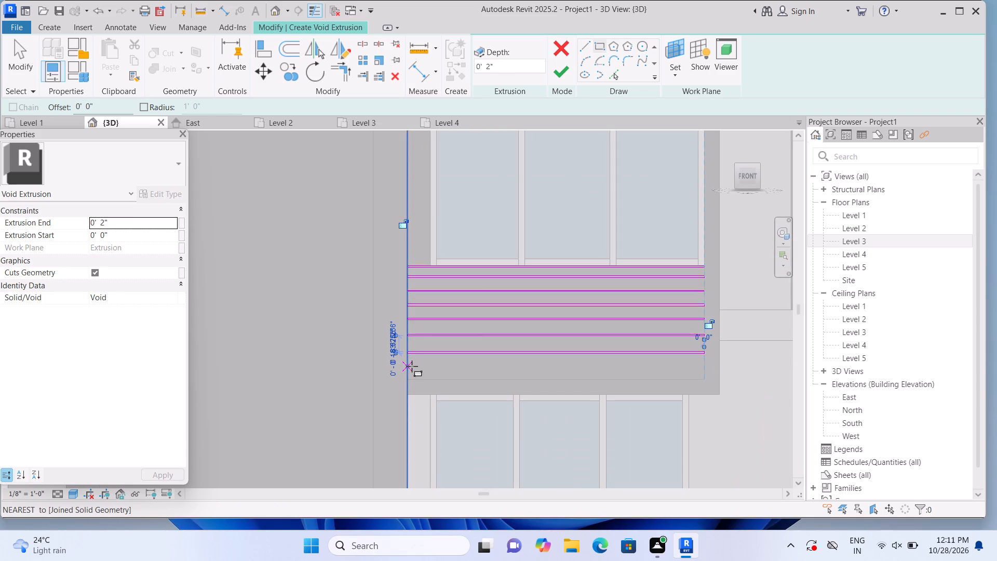
click(412, 367)
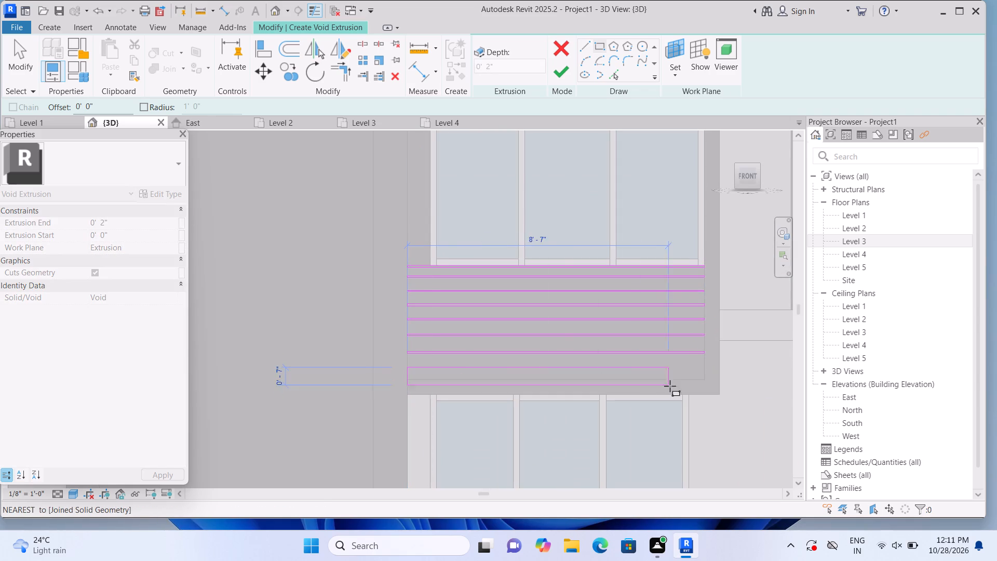
scroll(706, 366, up, 4)
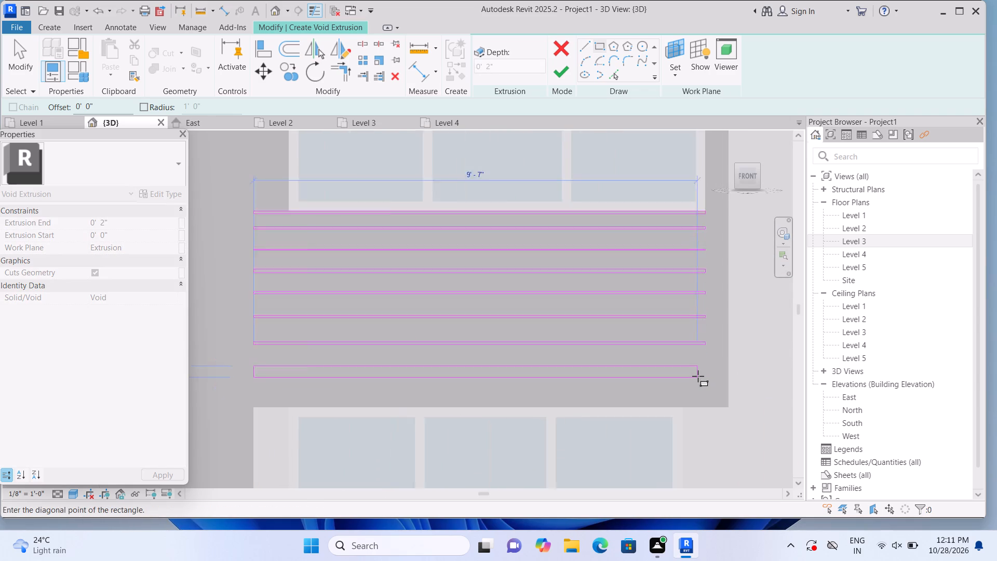
scroll(698, 376, up, 6)
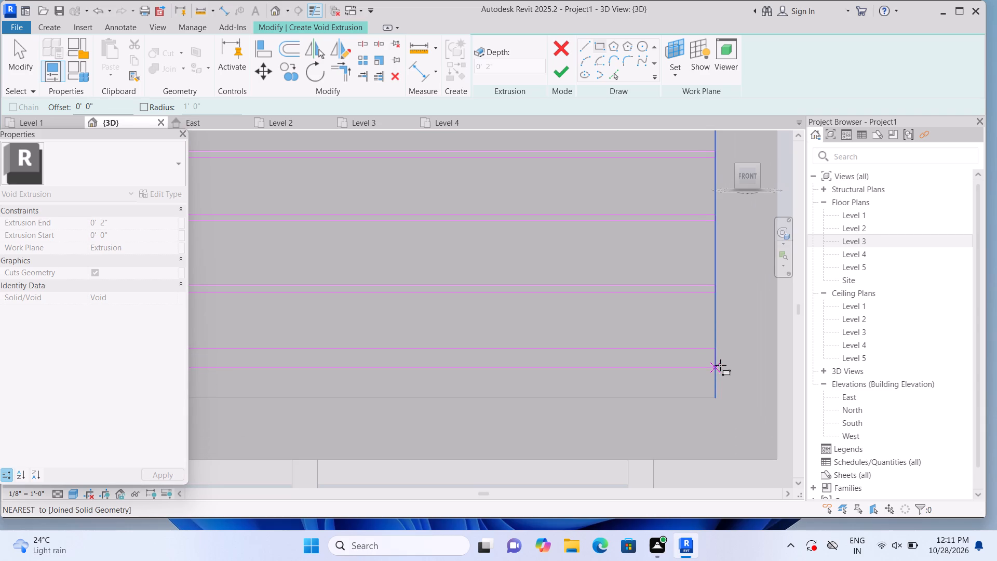
click(720, 357)
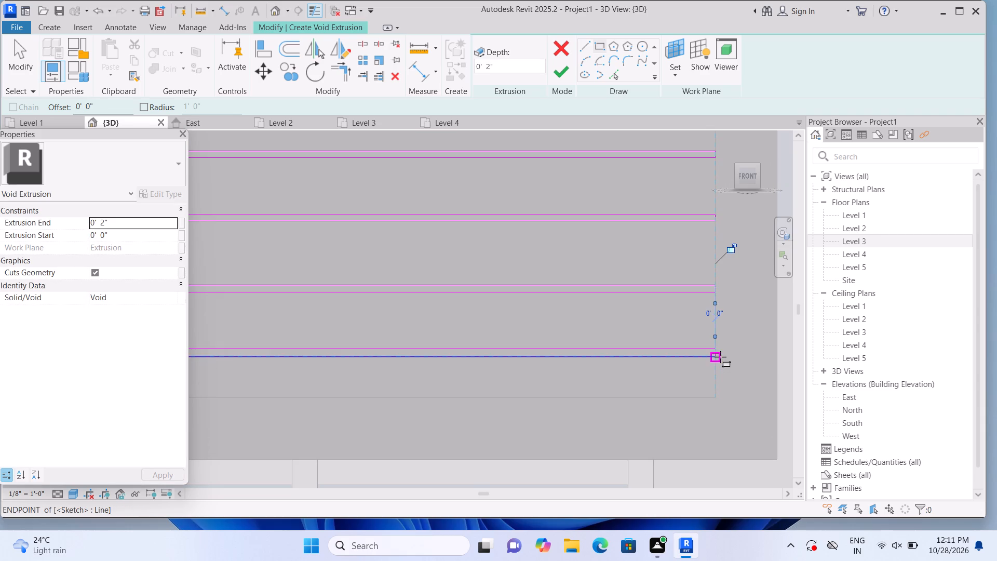
Sketch a short thin rectangular strip about 9" wide on the wall left of the upper window, near the window's top, ending at its frame.
scroll(698, 382, down, 9)
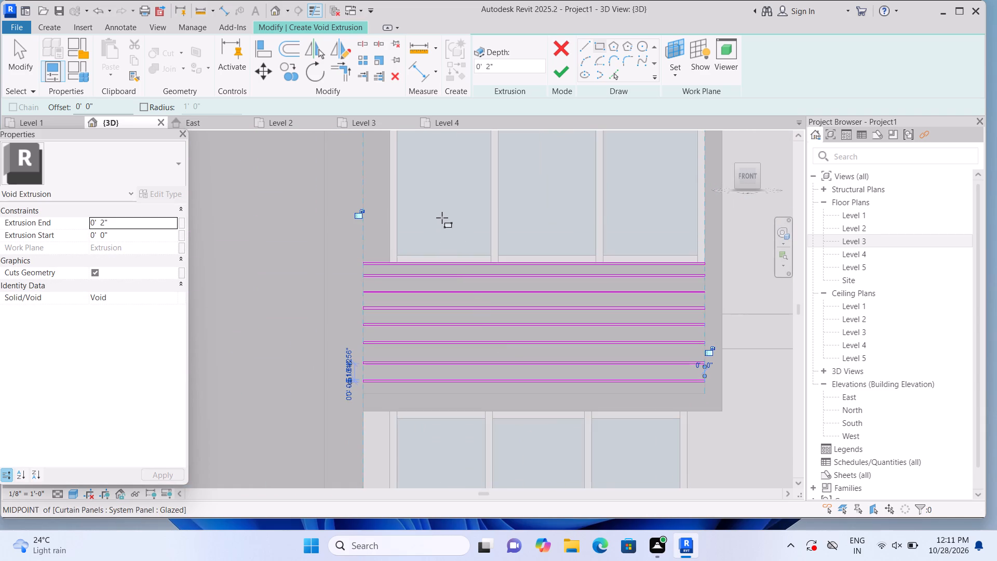
middle_drag(442, 218, 461, 320)
scroll(382, 288, up, 1)
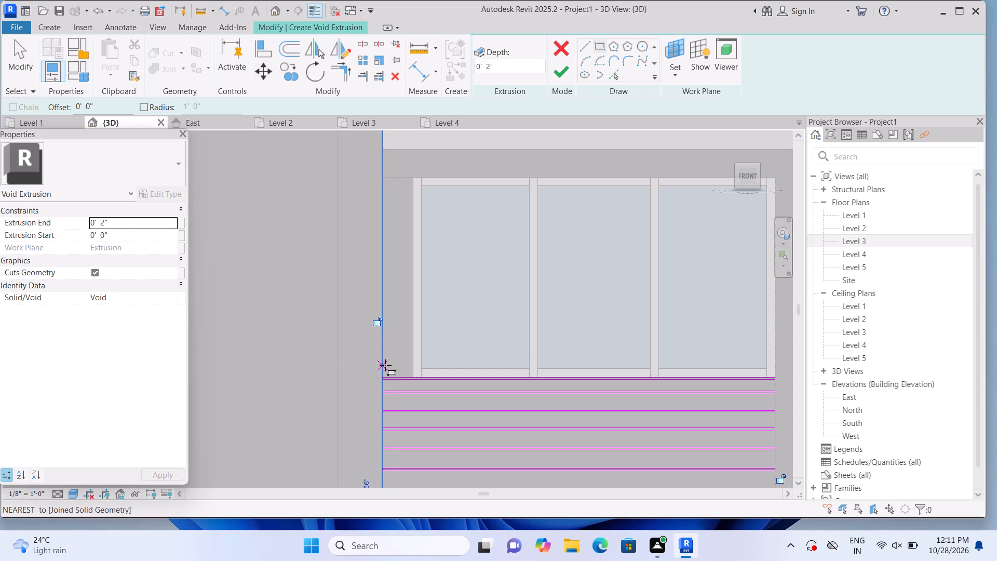
click(386, 194)
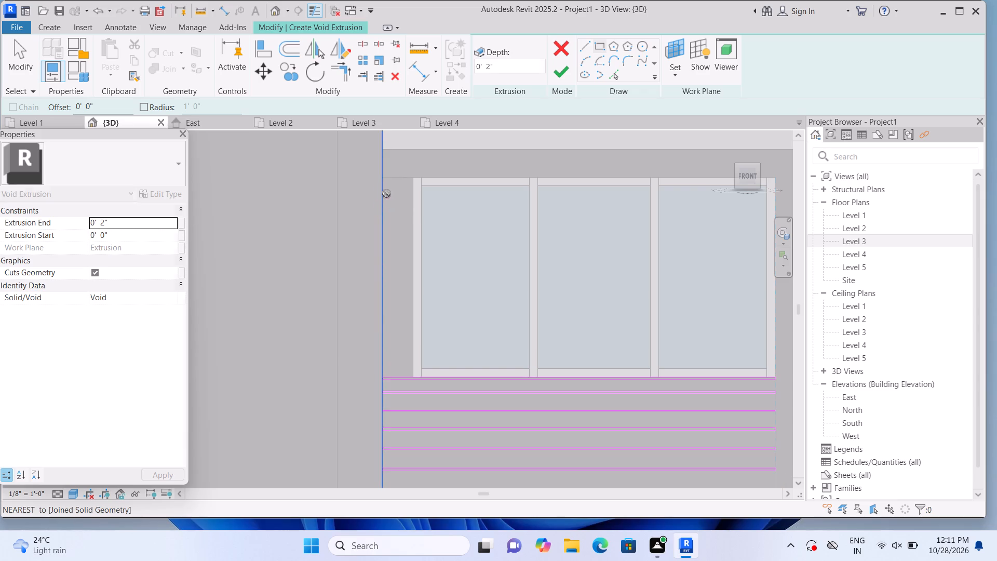
scroll(411, 207, up, 8)
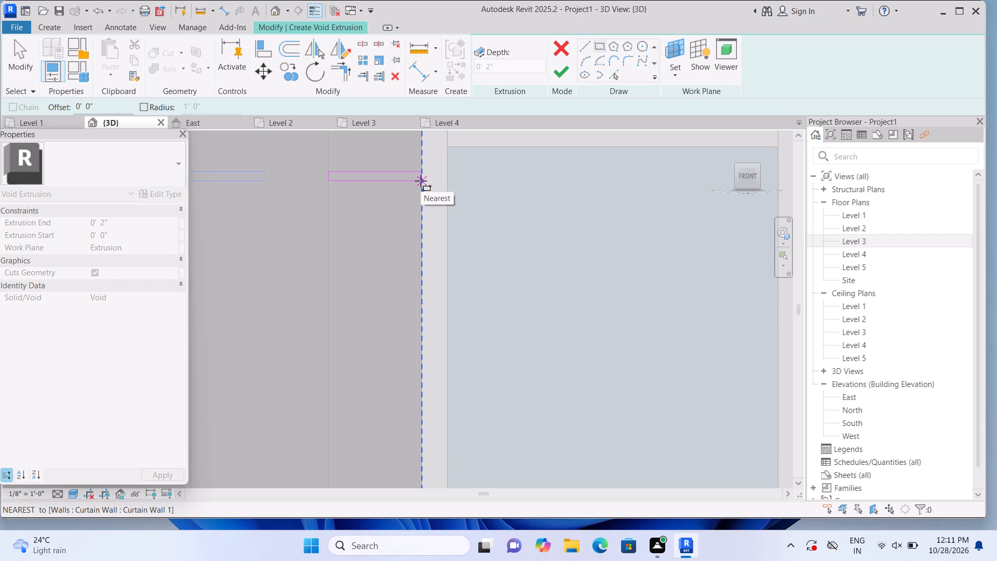
click(420, 180)
Sketch a second short strip about 9" wide and 1/2" high below the first, between the wall edge and the upper window's left frame.
scroll(380, 238, down, 6)
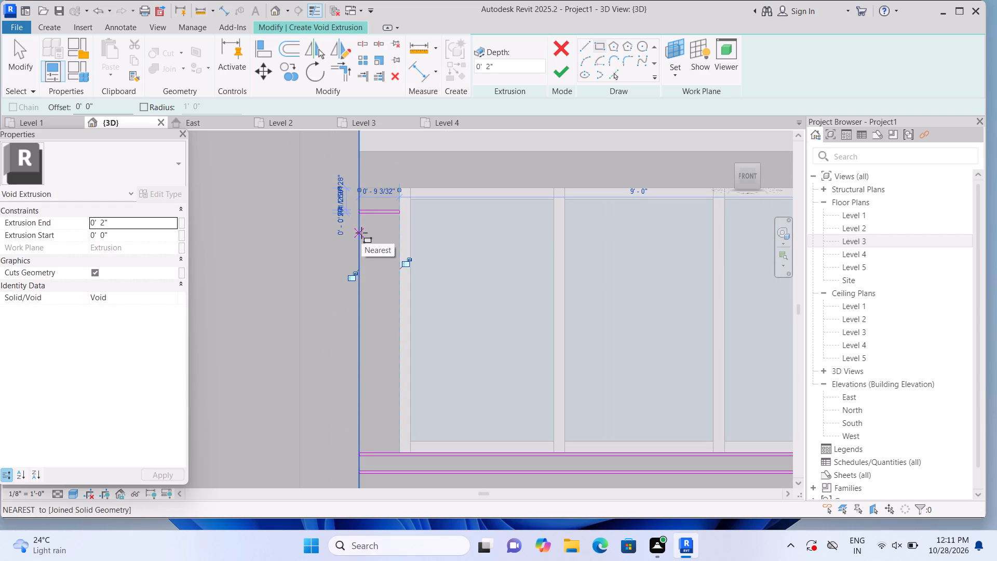
click(361, 231)
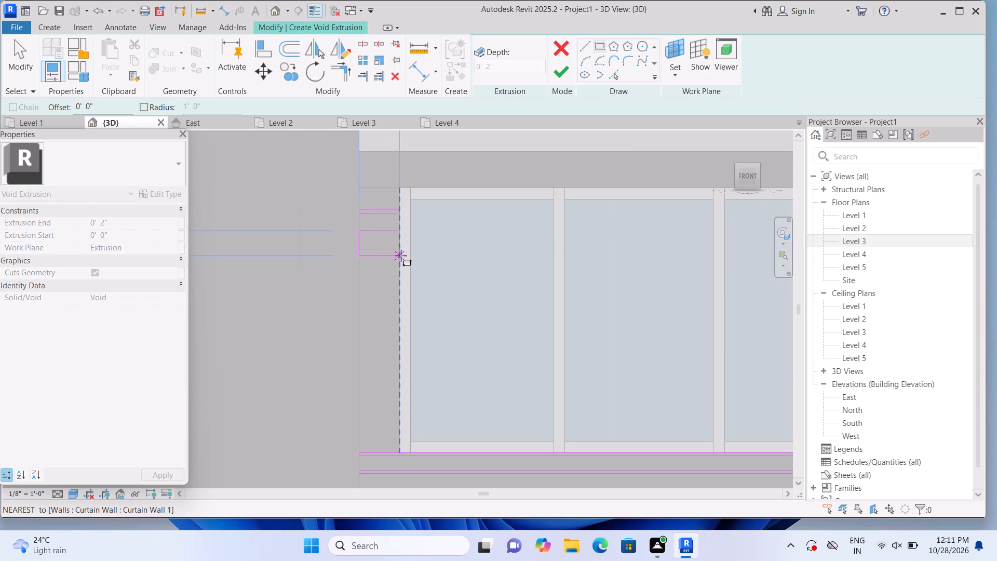
scroll(401, 256, up, 11)
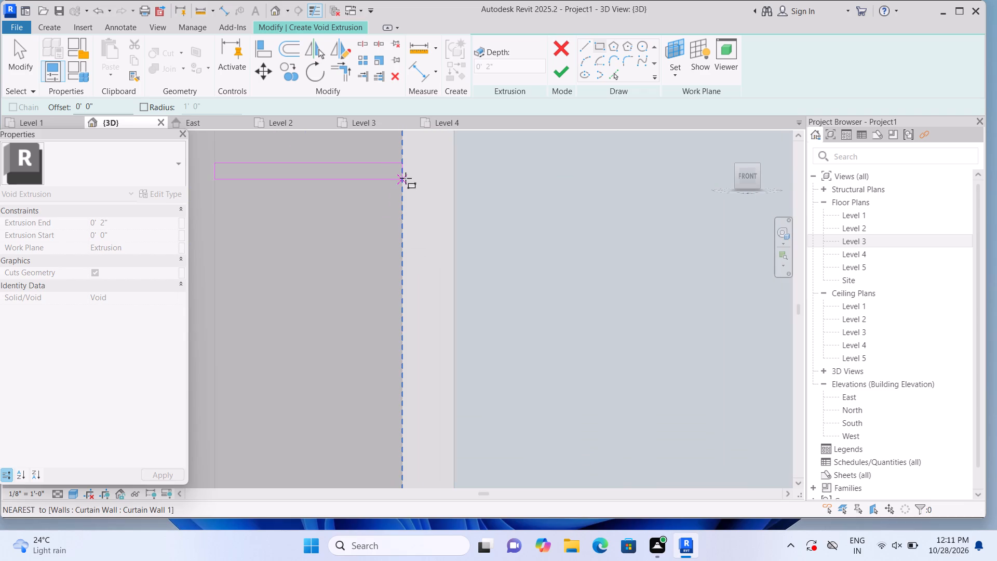
click(403, 172)
scroll(364, 232, down, 3)
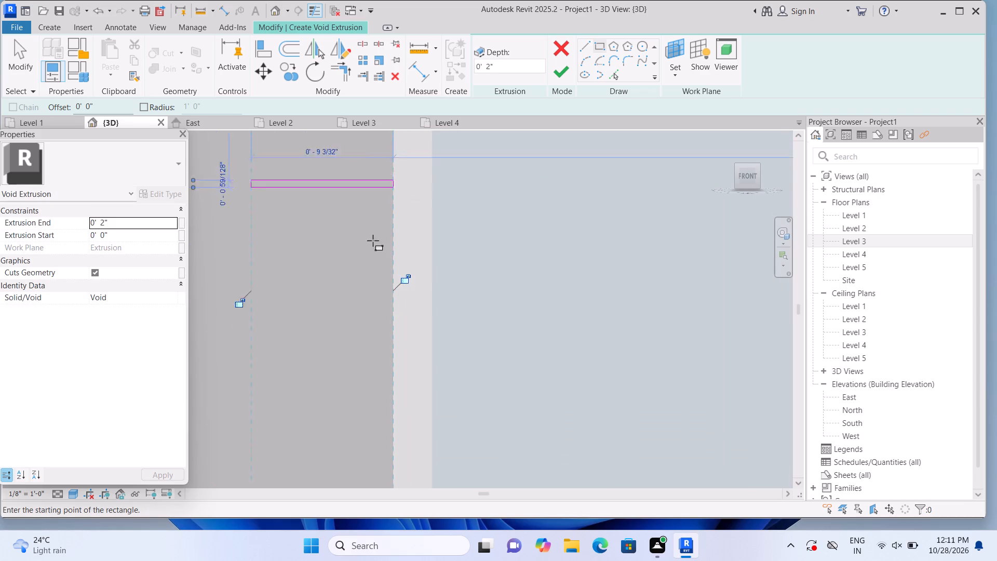
scroll(373, 241, down, 8)
scroll(347, 262, up, 1)
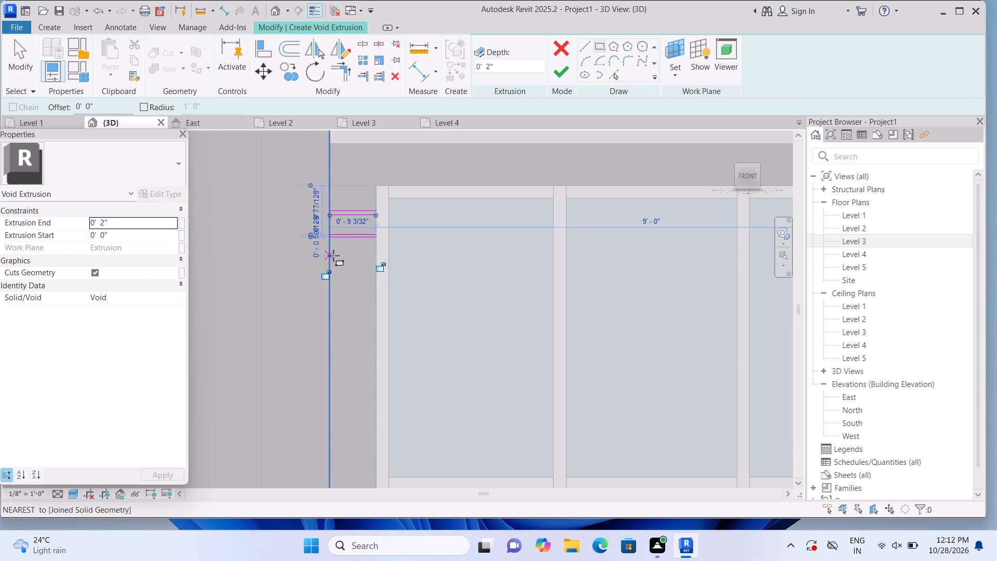
Sketch a third short strip about 9" wide and 1/2" high below the second, between the wall edge and the upper window's left frame.
click(333, 256)
scroll(374, 283, up, 8)
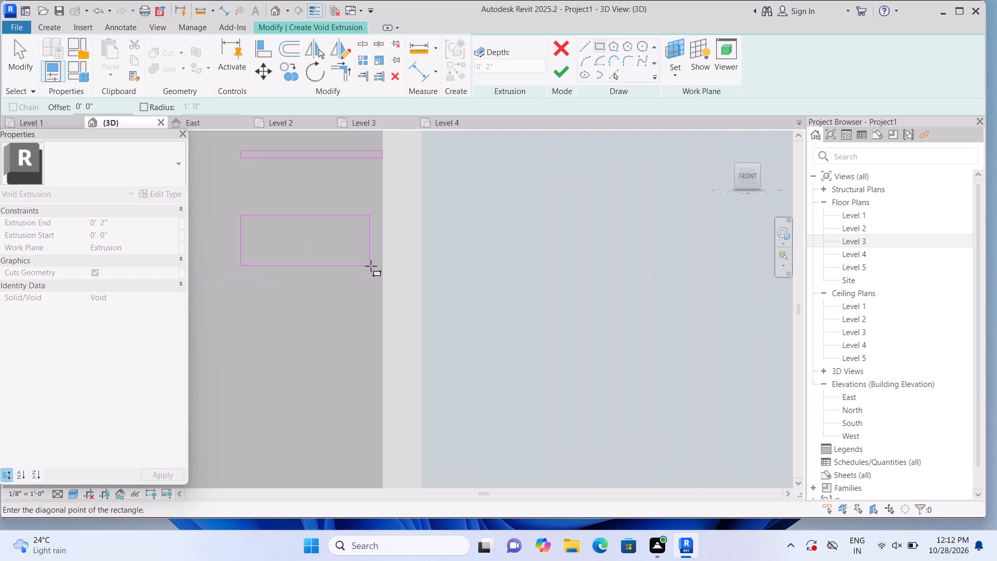
scroll(371, 266, up, 2)
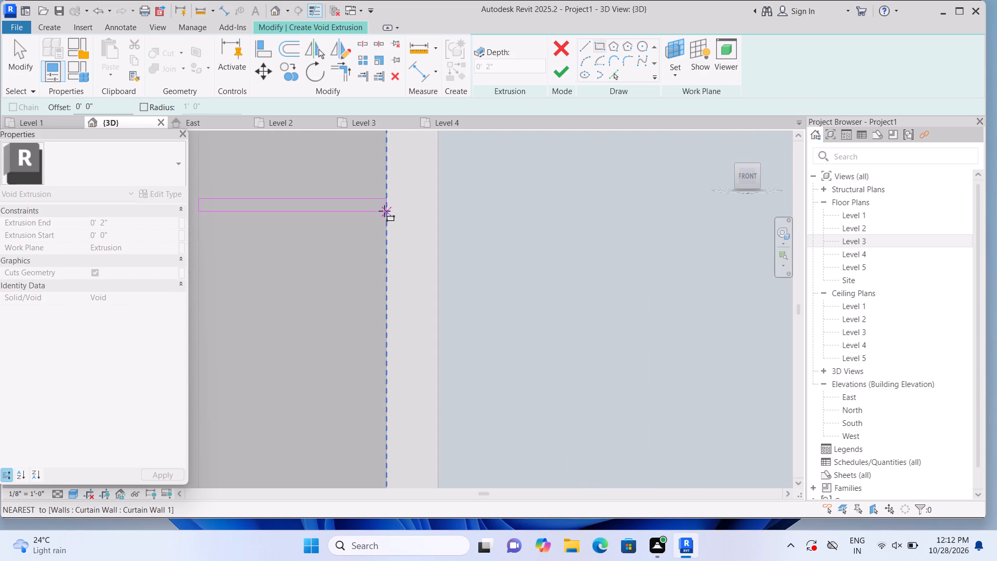
click(384, 208)
Sketch a fourth short strip about 9" wide below the third, from the wall edge to the upper window's left frame.
scroll(327, 277, down, 4)
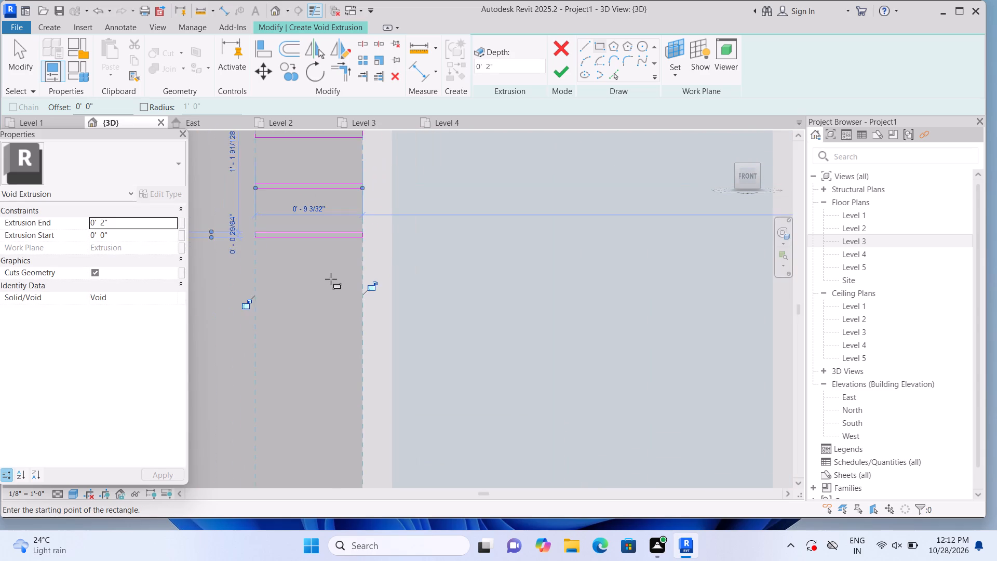
scroll(329, 282, down, 4)
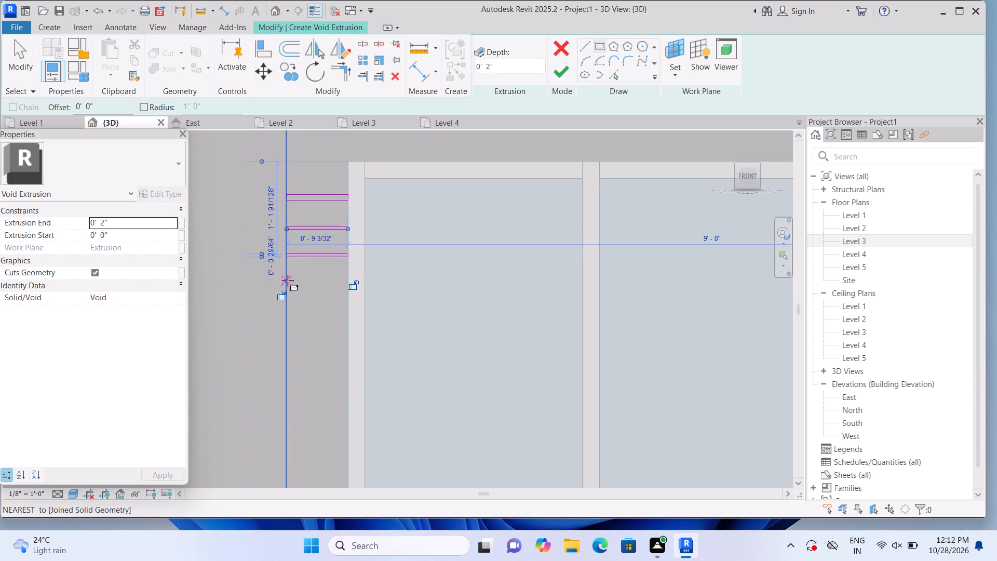
click(288, 280)
scroll(341, 318, up, 5)
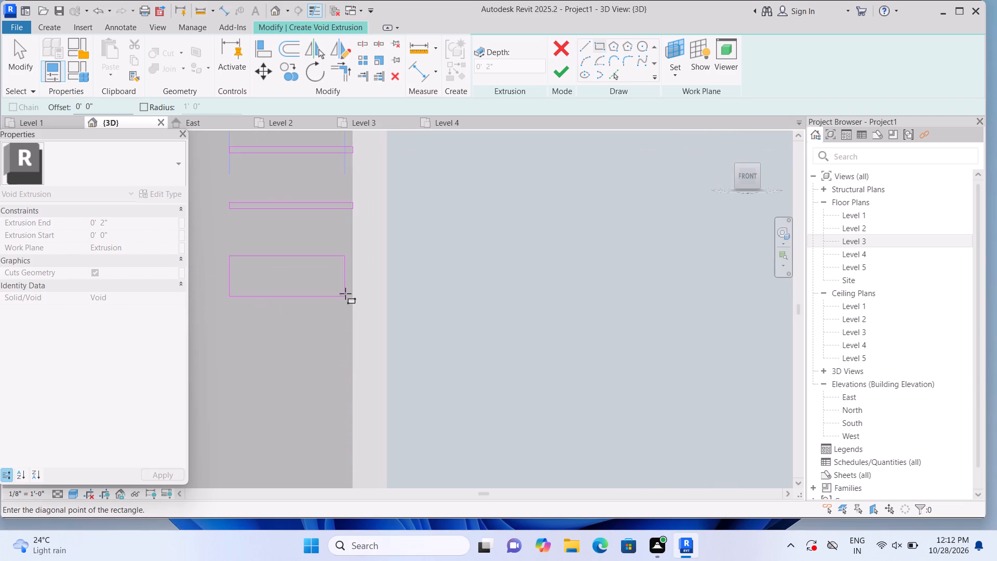
scroll(345, 293, up, 3)
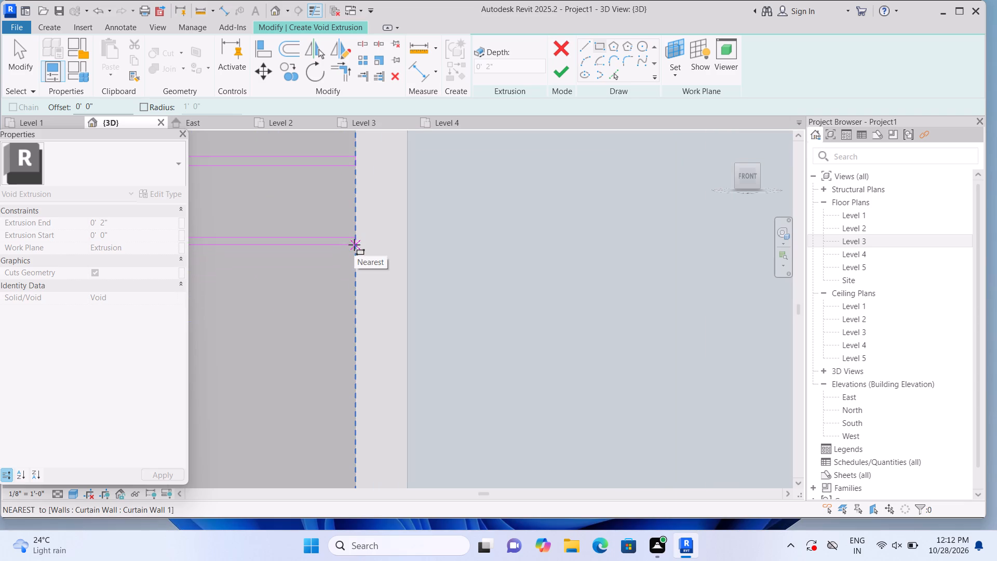
click(354, 245)
Sketch a fifth strip about 9" wide and 1/4" high, about 3" below the fourth, ending at the window's left frame.
scroll(332, 296, down, 5)
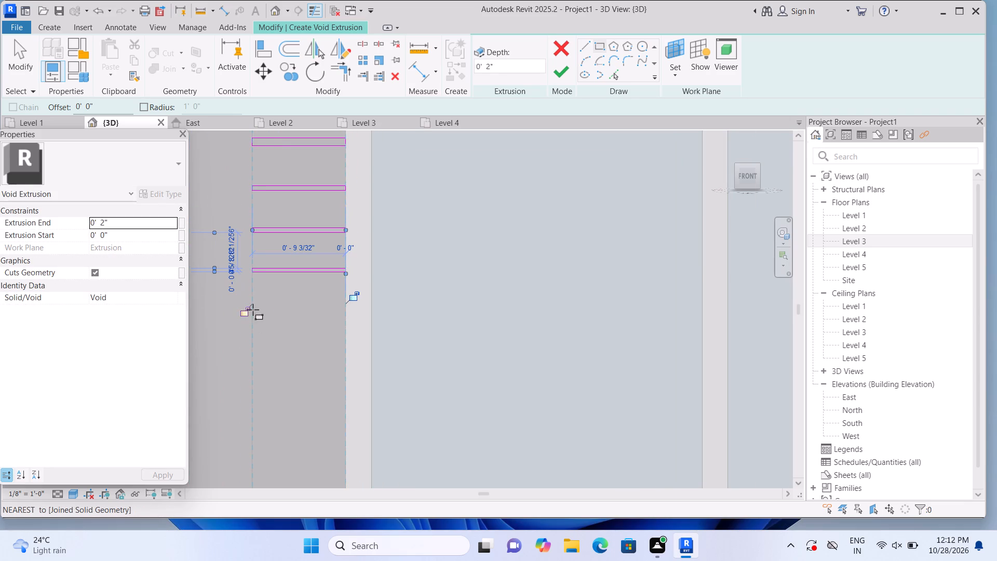
click(252, 305)
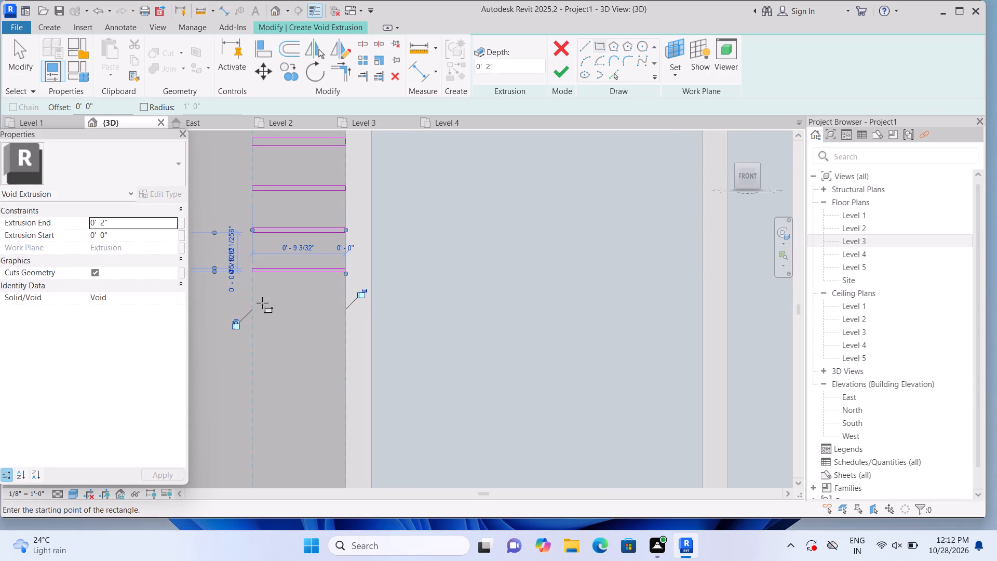
click(257, 302)
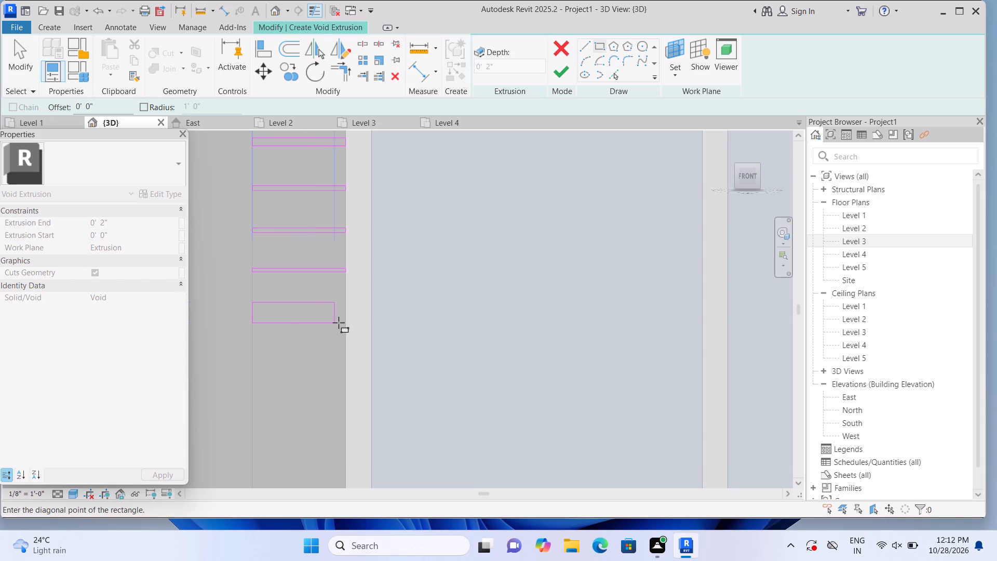
scroll(342, 322, up, 4)
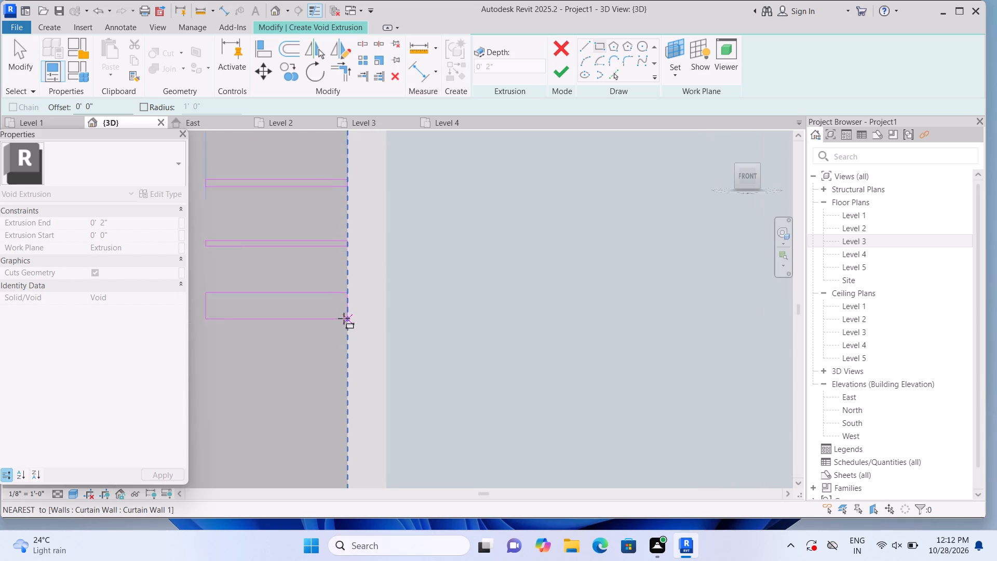
scroll(344, 316, up, 3)
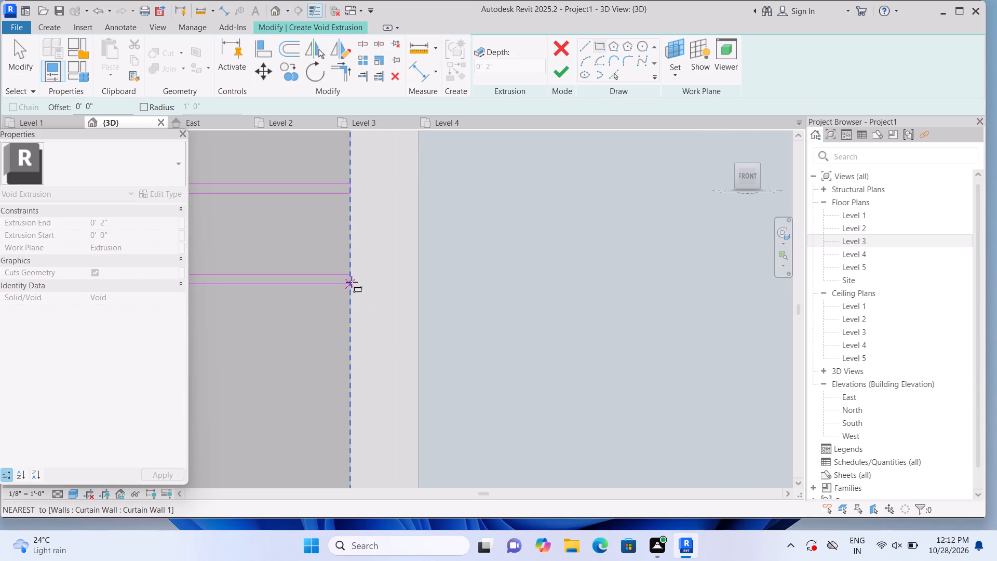
click(352, 282)
Sketch a sixth thin strip about 9" wide a short distance below the fifth, spanning the wall edge to the window frame.
scroll(291, 358, down, 5)
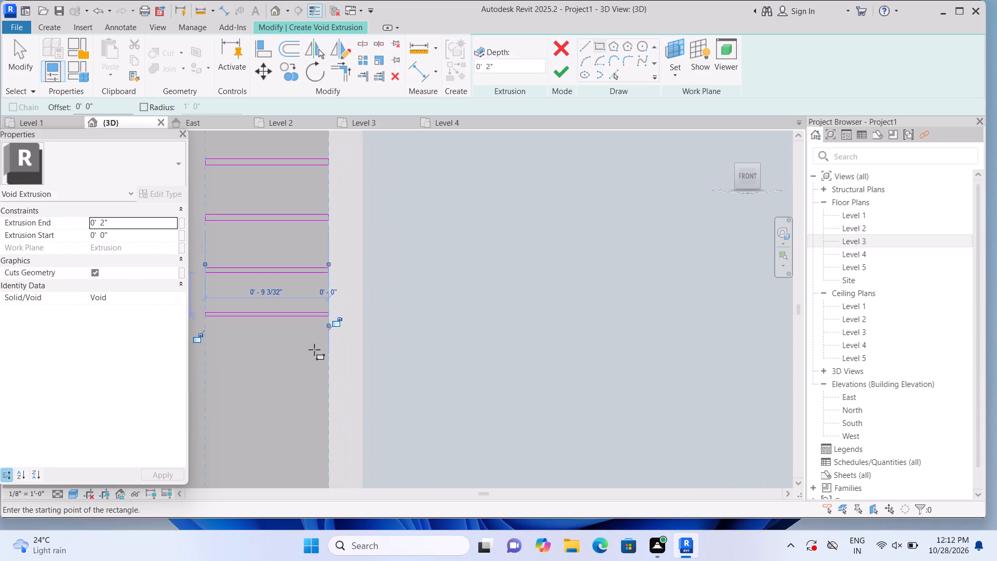
middle_drag(278, 371, 333, 357)
scroll(278, 339, up, 2)
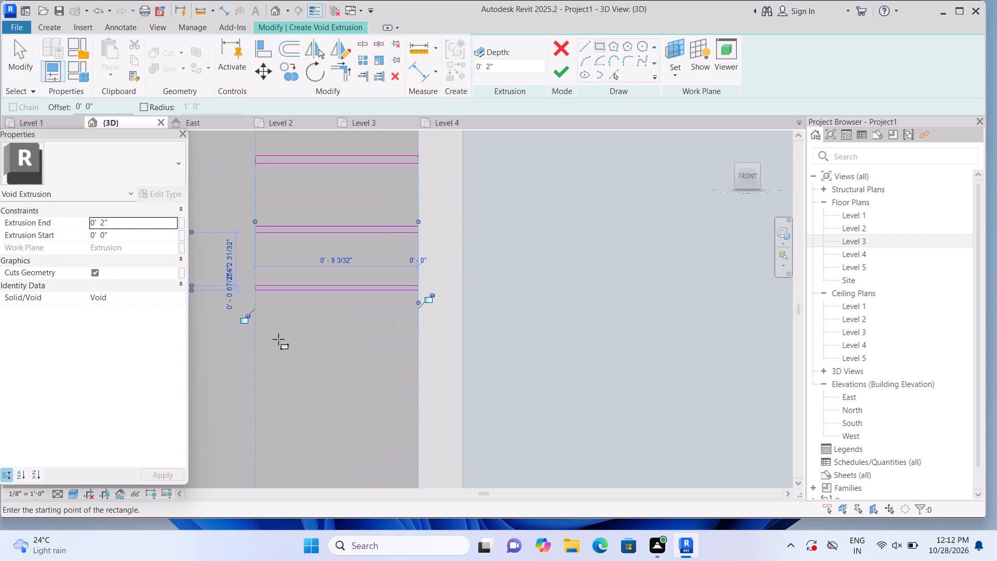
key(Escape)
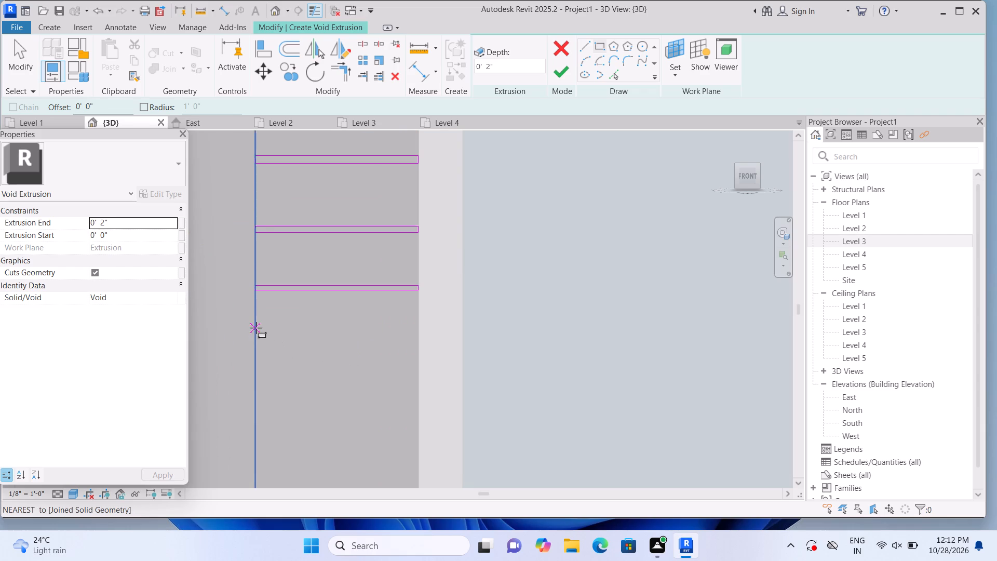
click(256, 328)
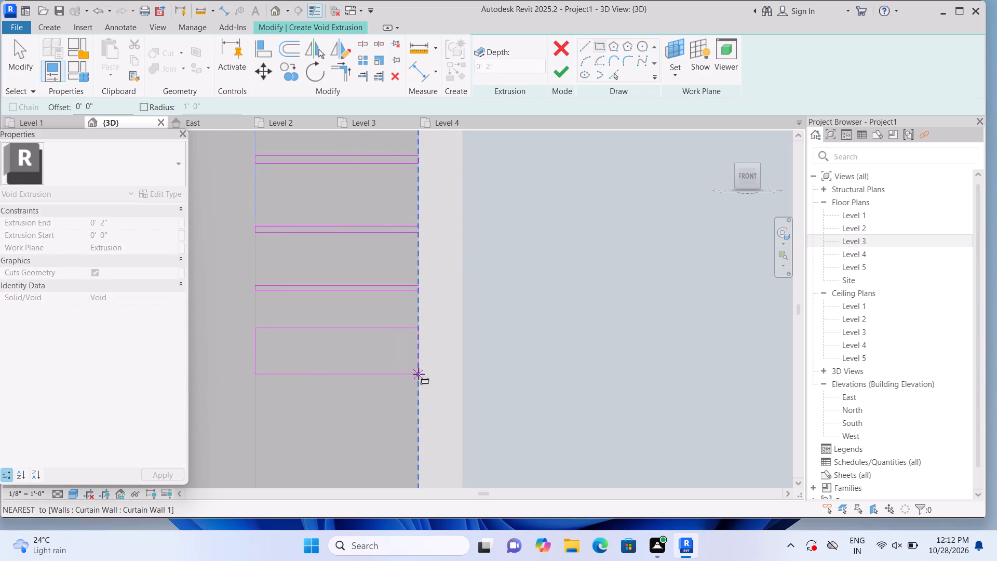
scroll(419, 374, up, 3)
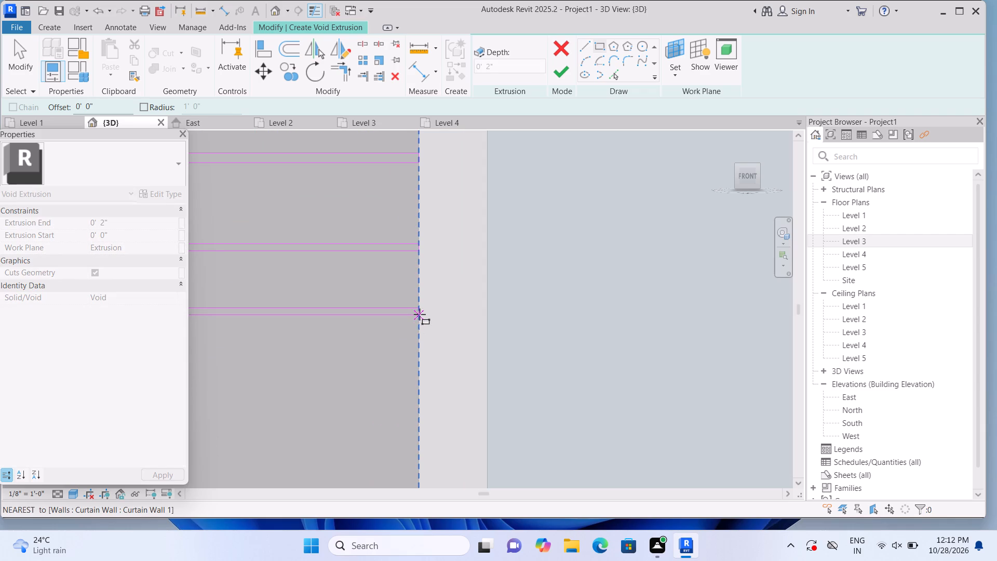
click(420, 314)
Sketch a seventh thin strip about 9" wide just below the sixth, reaching from the wall edge to the window's left frame.
scroll(350, 366, down, 4)
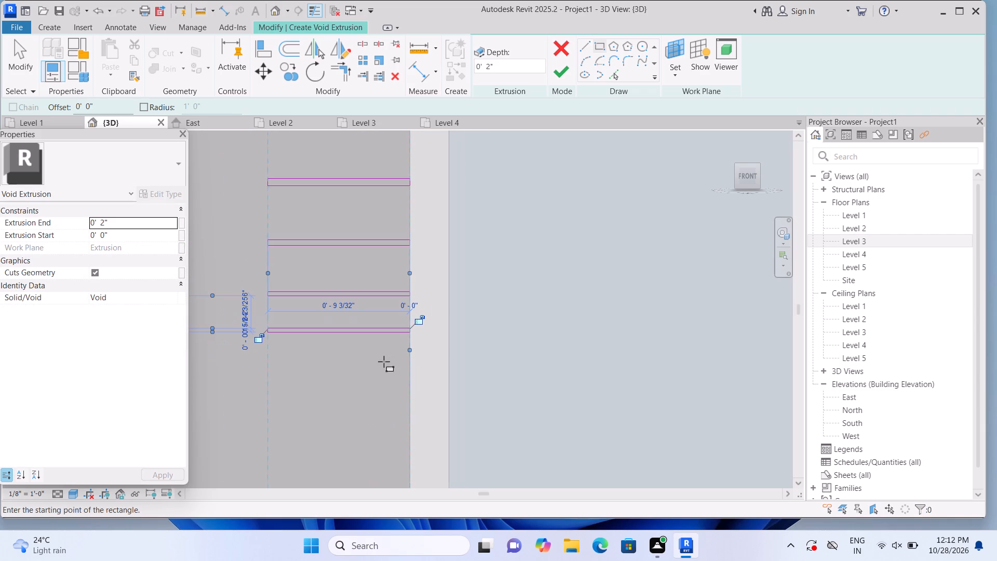
key(Escape)
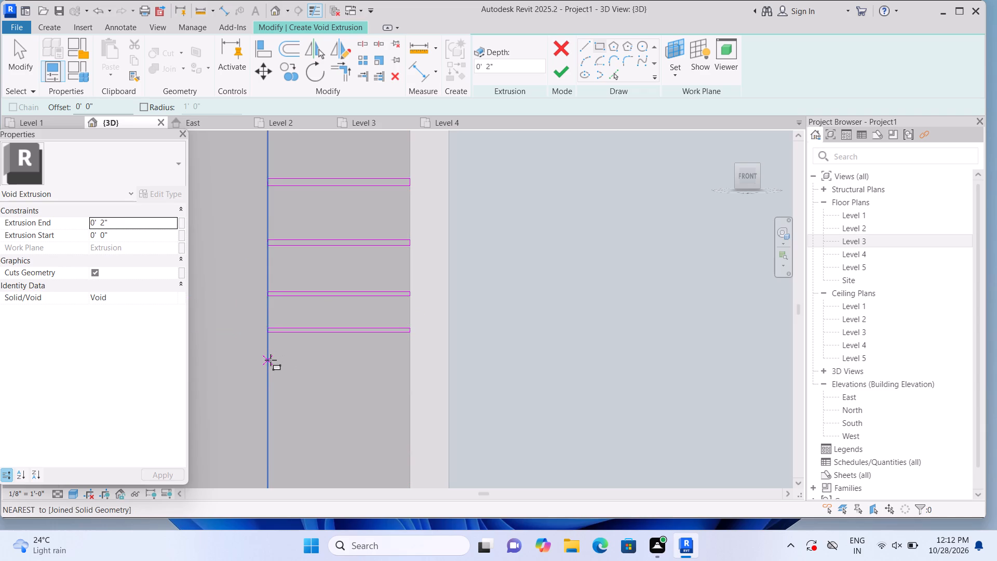
click(270, 363)
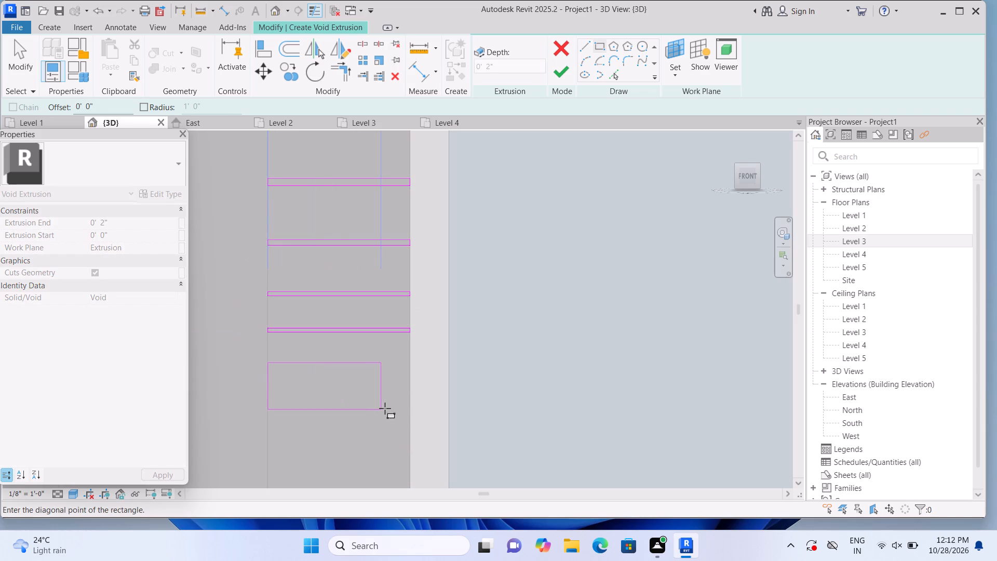
scroll(408, 420, down, 7)
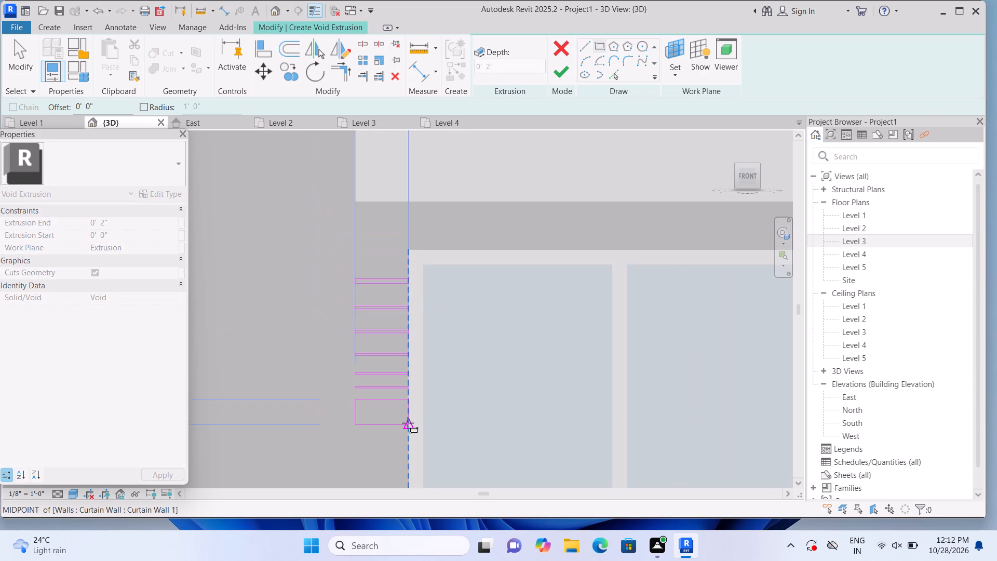
scroll(408, 423, down, 3)
scroll(408, 428, up, 9)
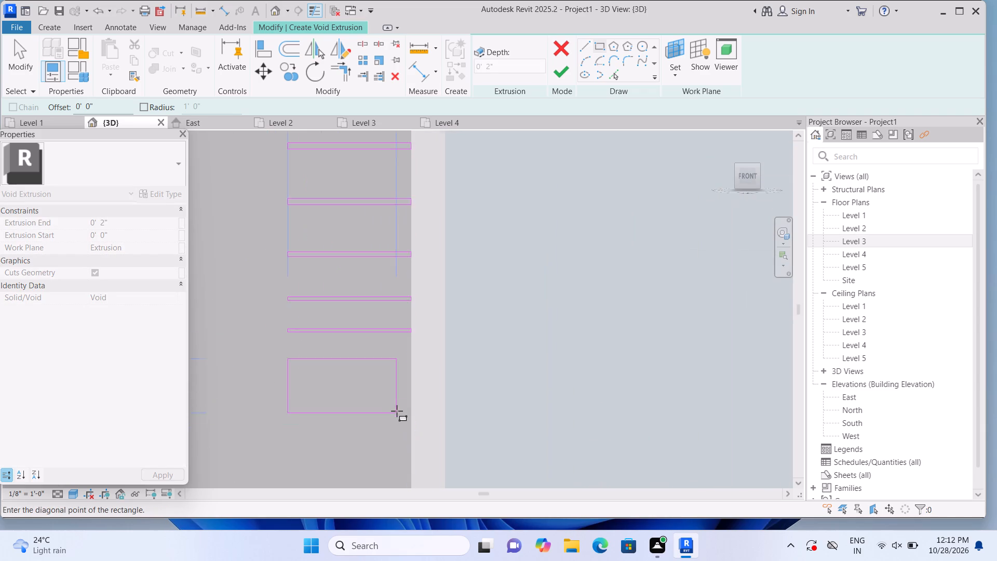
scroll(395, 405, up, 3)
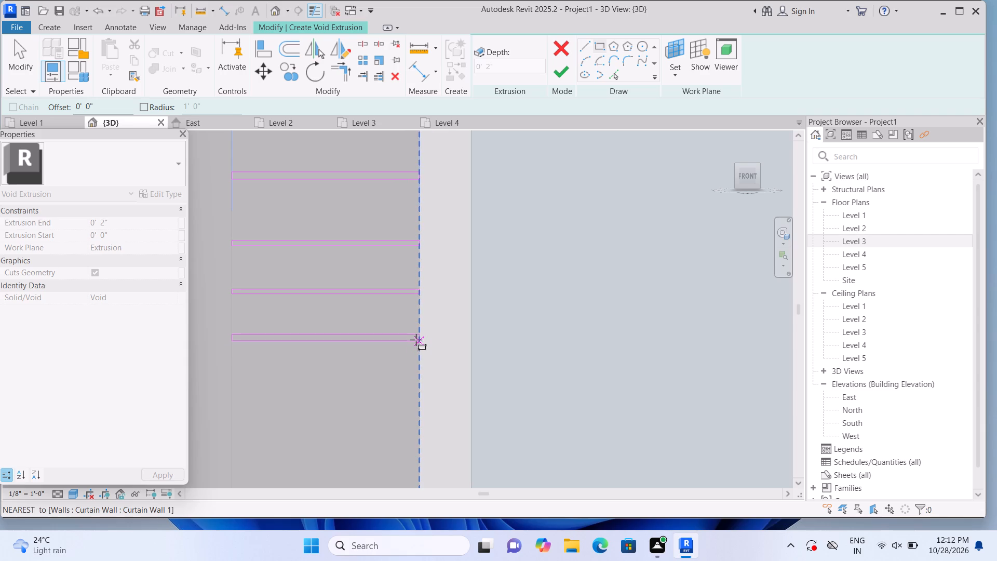
click(416, 340)
Sketch an eighth thin strip about 9" wide below the seventh, ending at the midpoint of the curtain wall's left edge.
scroll(246, 400, down, 7)
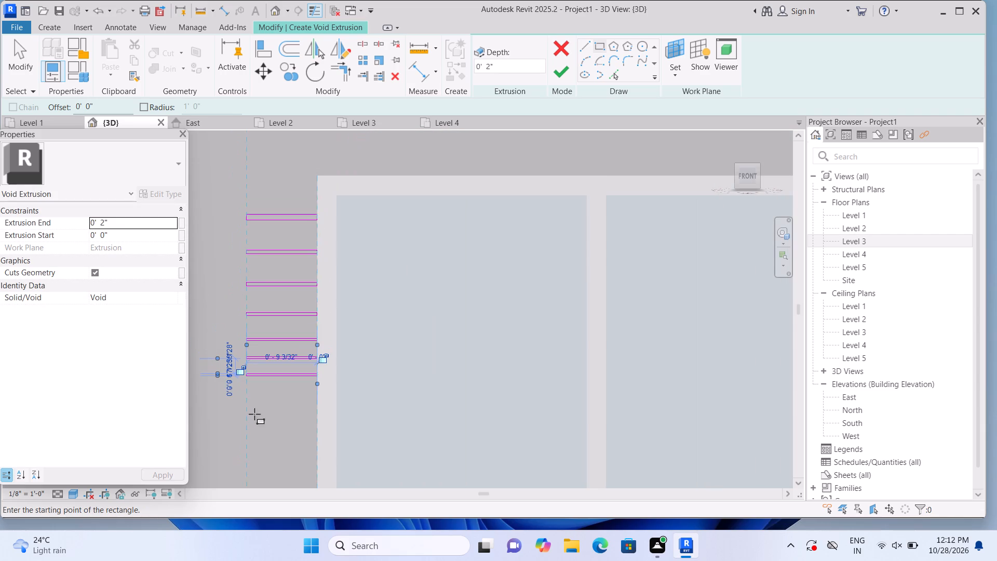
middle_drag(262, 432, 284, 340)
scroll(281, 343, down, 3)
scroll(273, 356, up, 1)
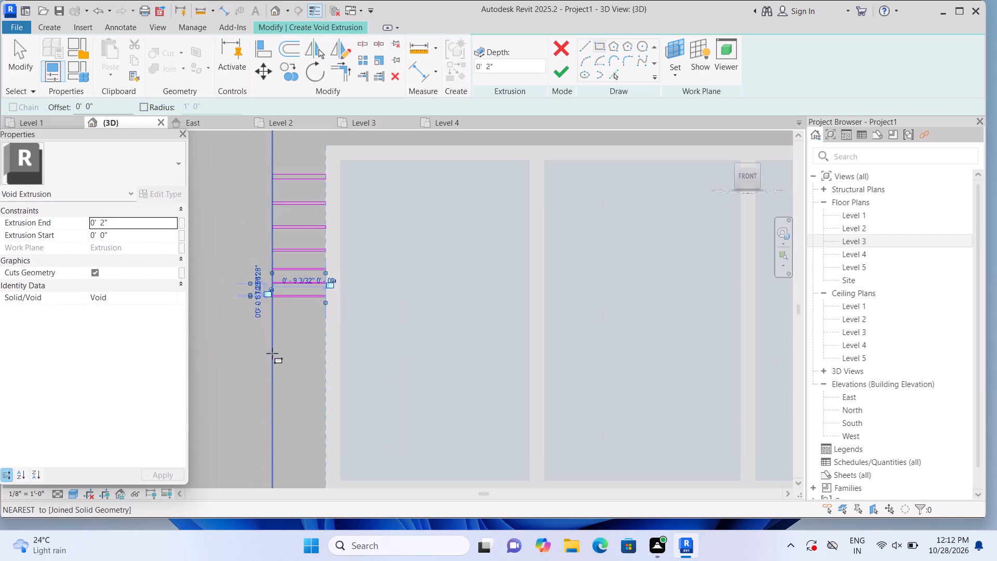
click(275, 317)
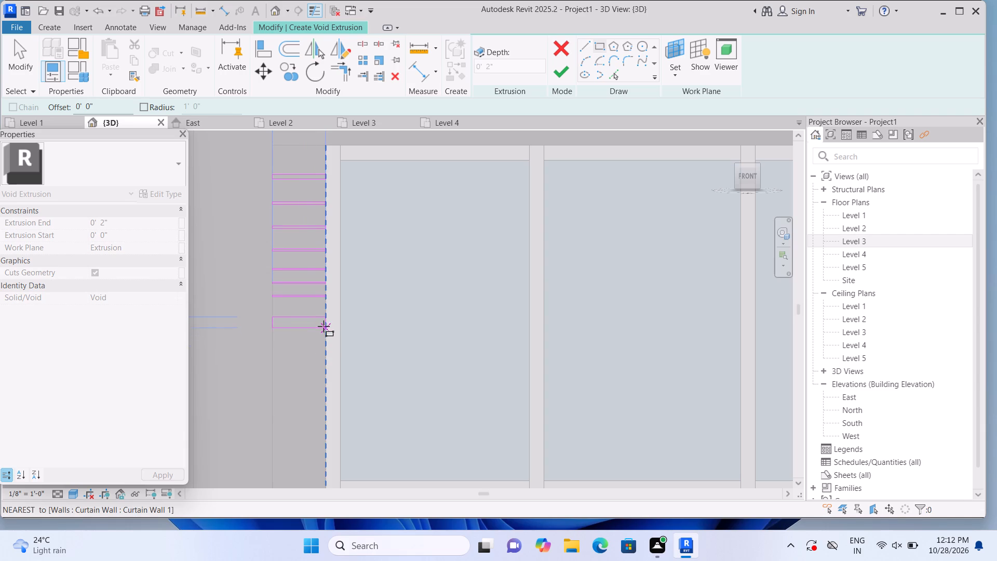
scroll(324, 324, up, 3)
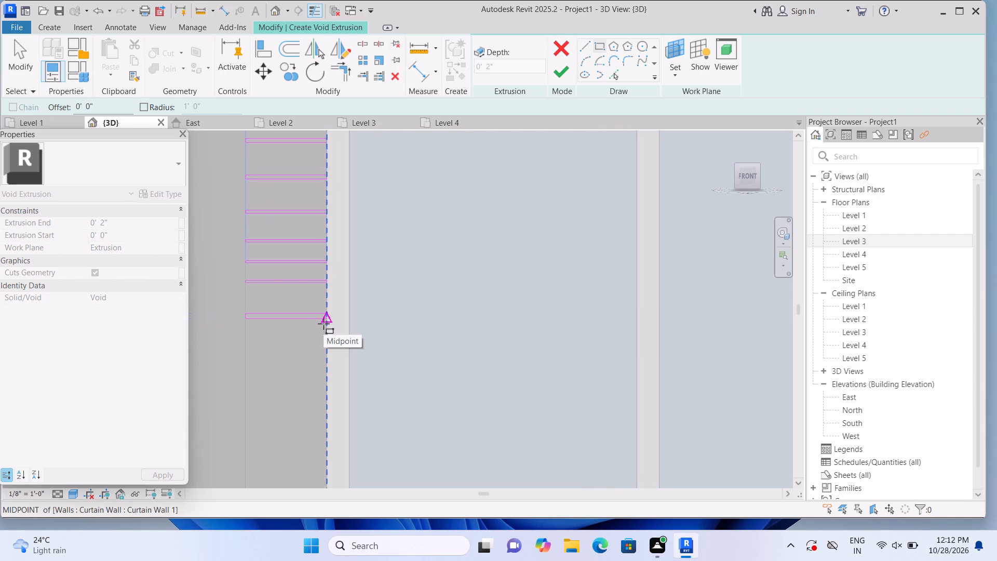
click(324, 324)
Sketch a ninth thin strip about 9" wide below the eighth, between the wall edge and the upper window's left frame.
scroll(297, 366, down, 3)
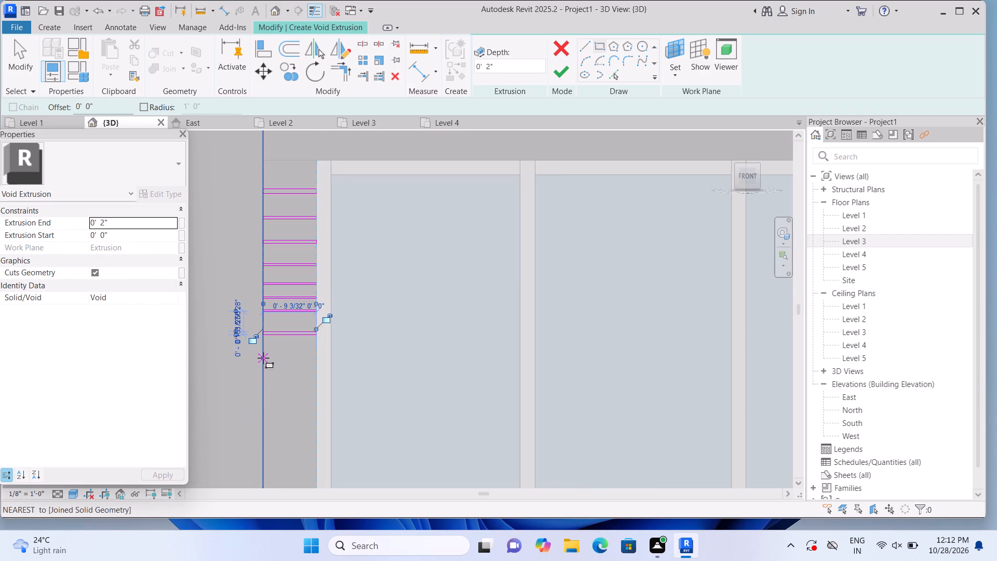
click(263, 355)
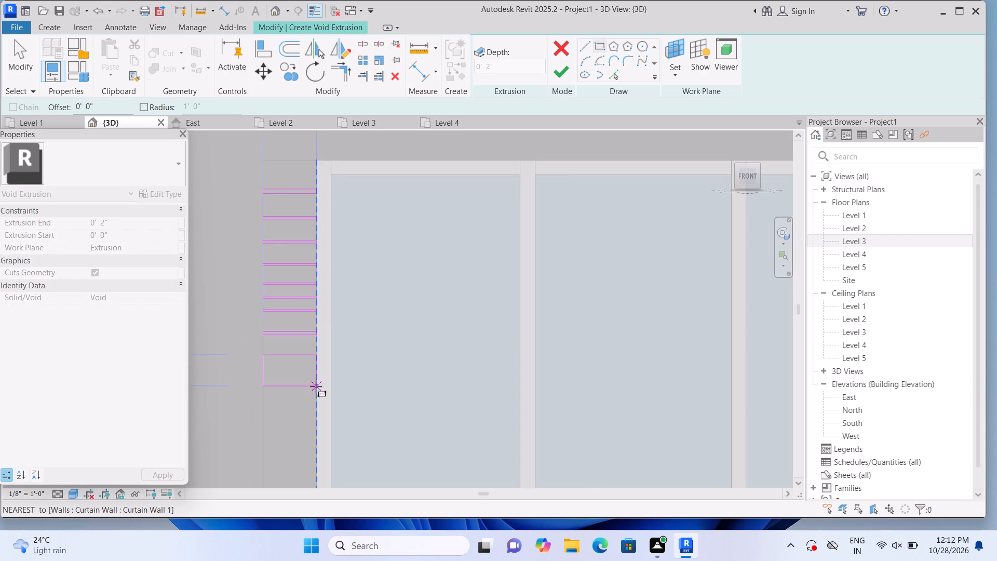
scroll(316, 386, up, 8)
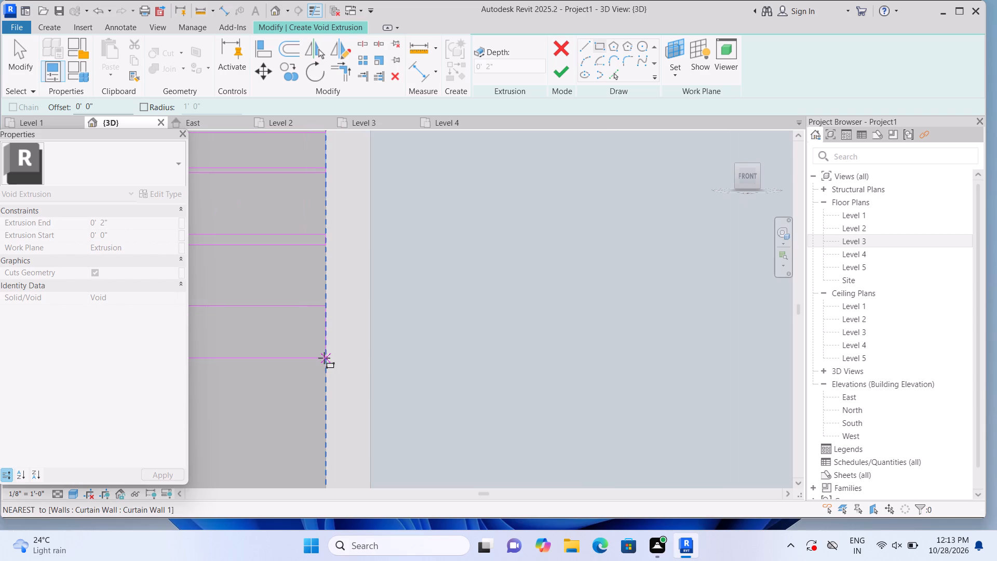
click(327, 314)
Sketch the tenth and eleventh thin strips, each about 9" wide, one below the other under the ninth, ending at the window frame.
scroll(309, 352, down, 2)
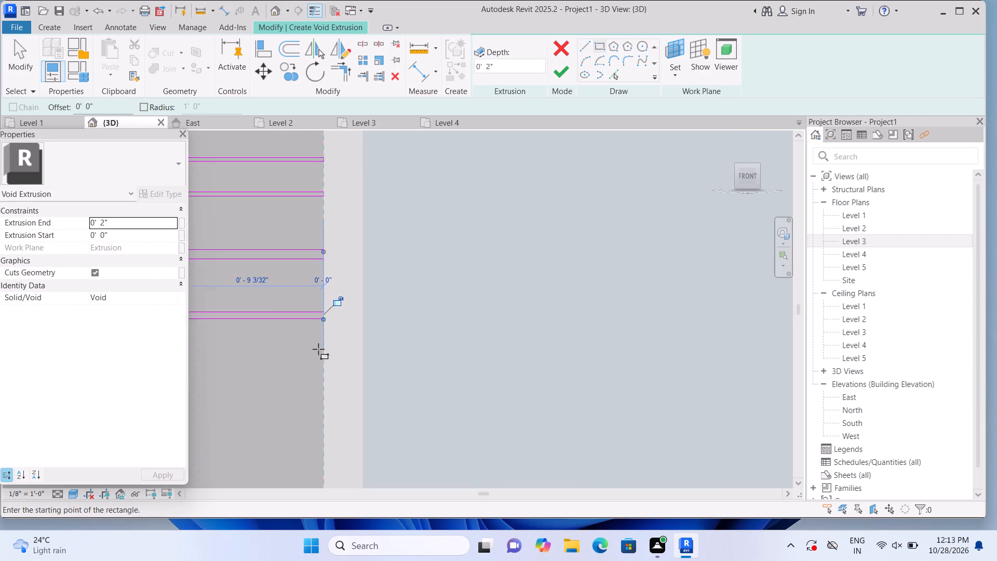
scroll(318, 349, down, 5)
scroll(268, 371, up, 3)
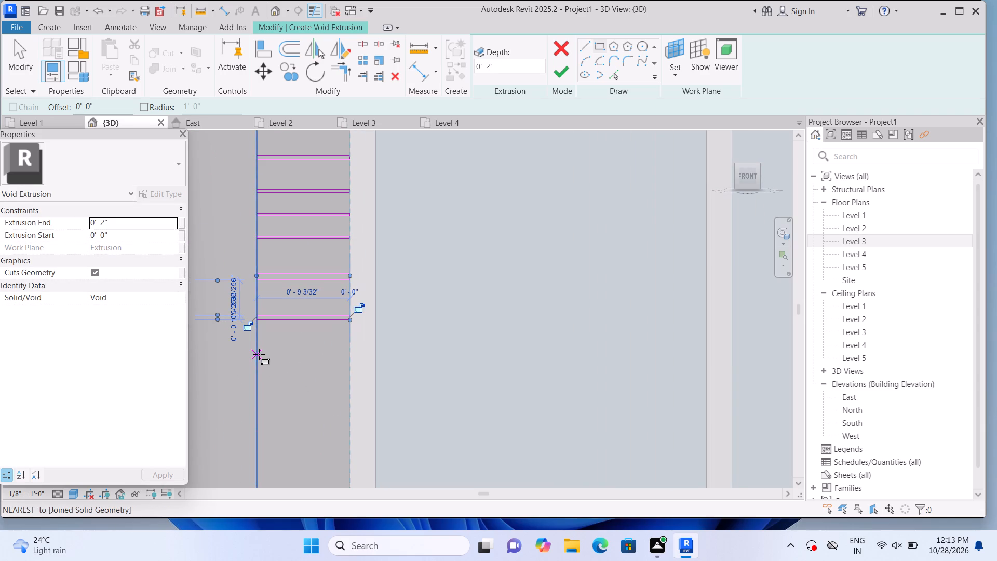
click(259, 354)
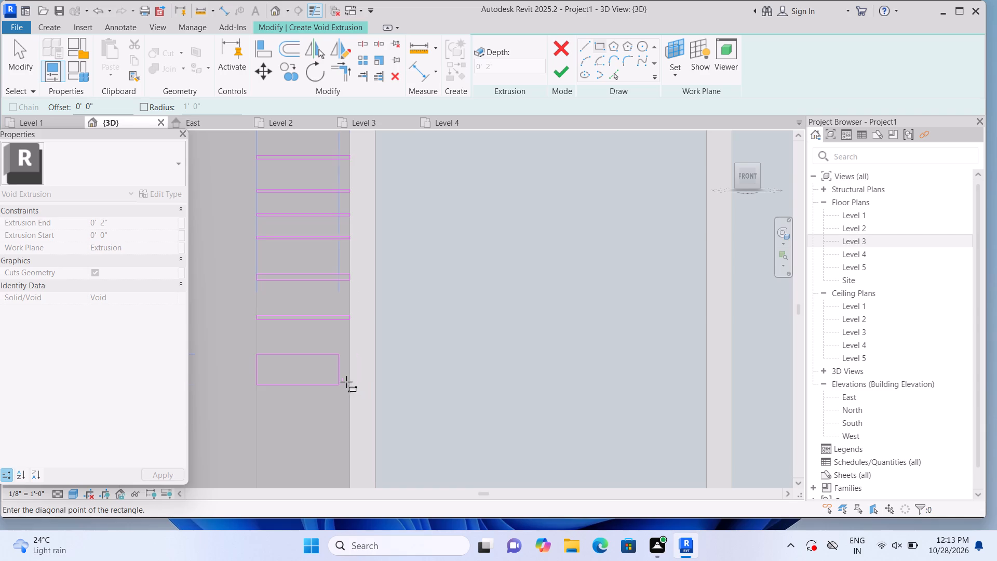
click(347, 360)
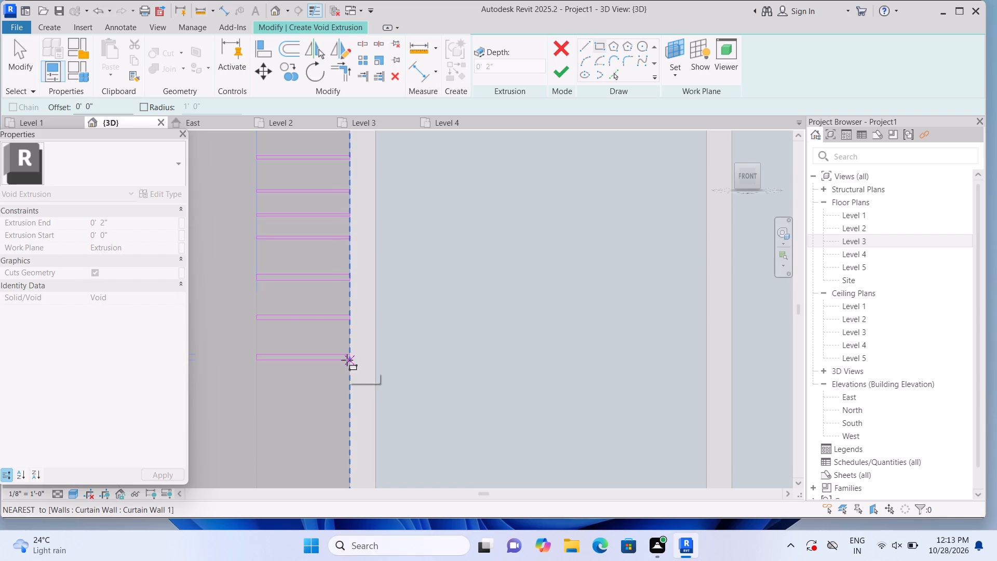
click(259, 391)
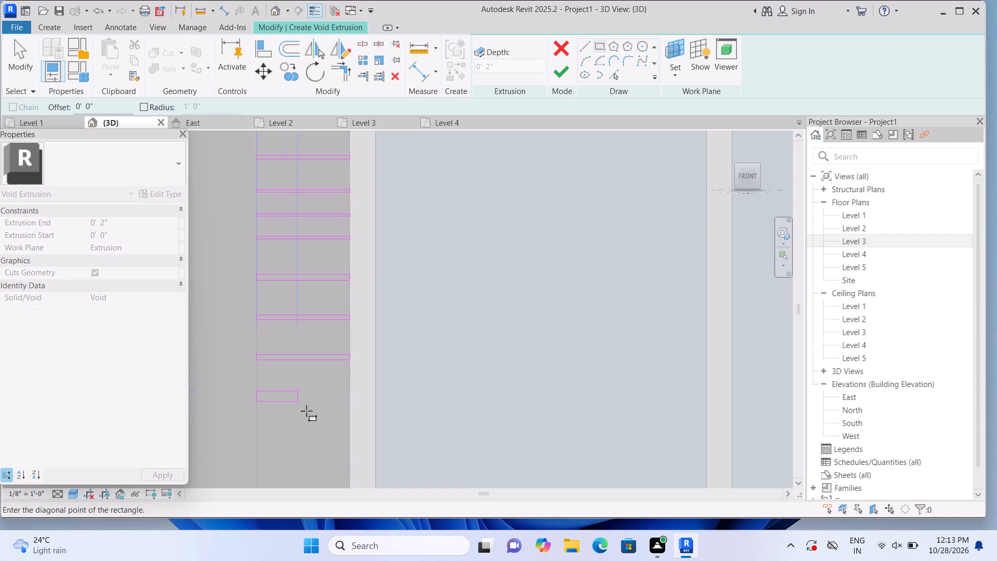
click(349, 396)
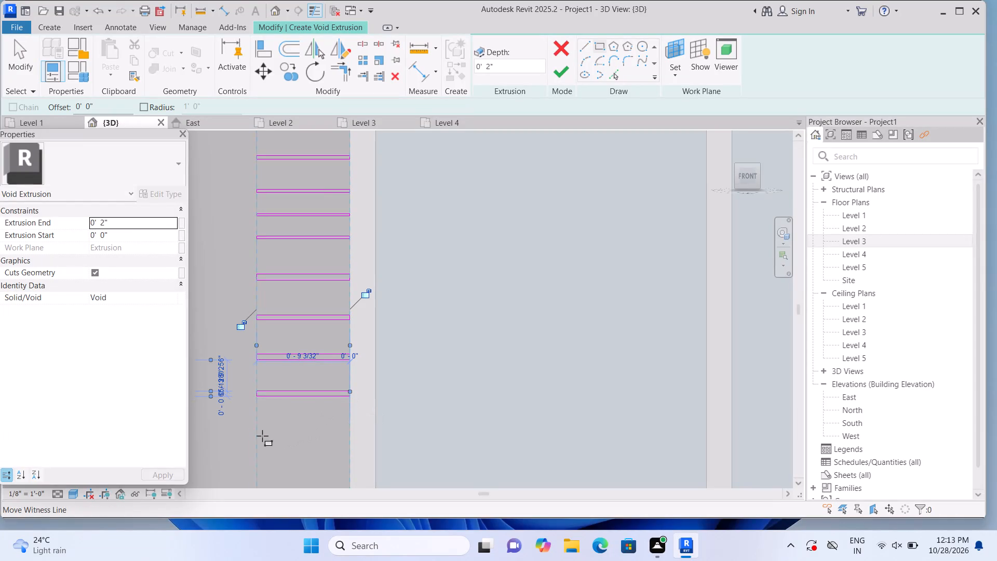
Sketch the twelfth and thirteenth thin strips, each about 9" wide, one below the other between the wall edge and window frame.
click(257, 427)
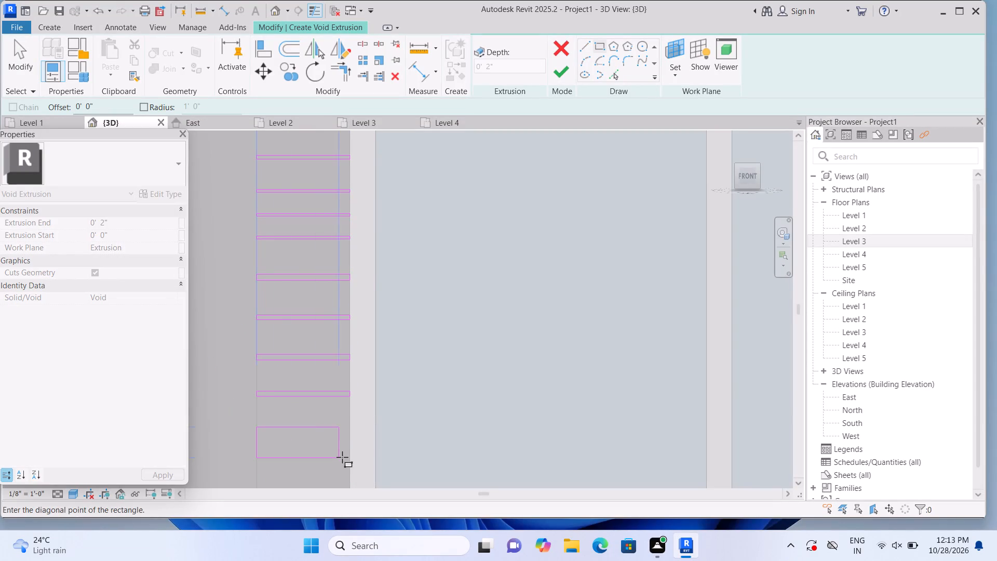
click(351, 433)
scroll(302, 469, down, 1)
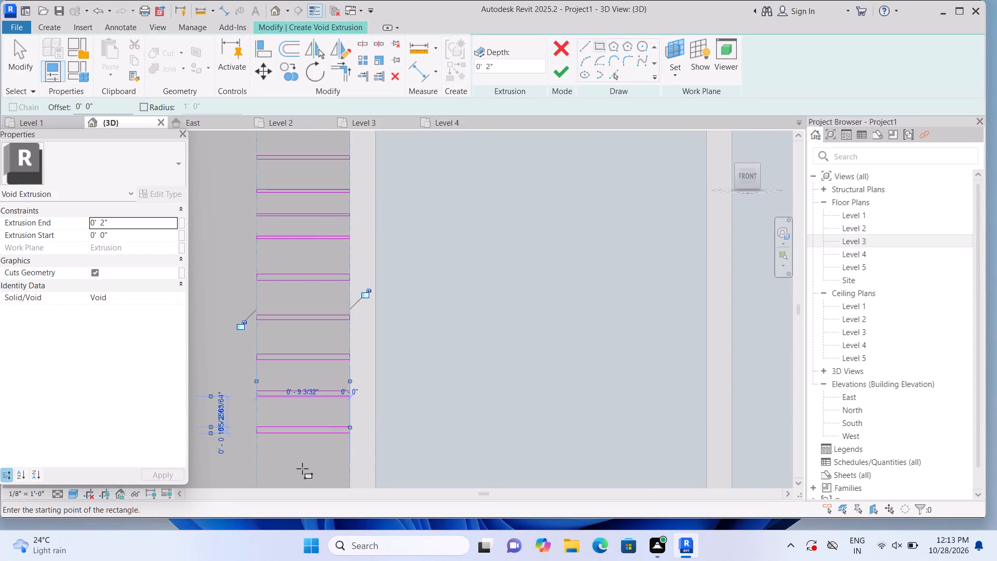
scroll(302, 469, down, 1)
middle_drag(303, 453, 323, 324)
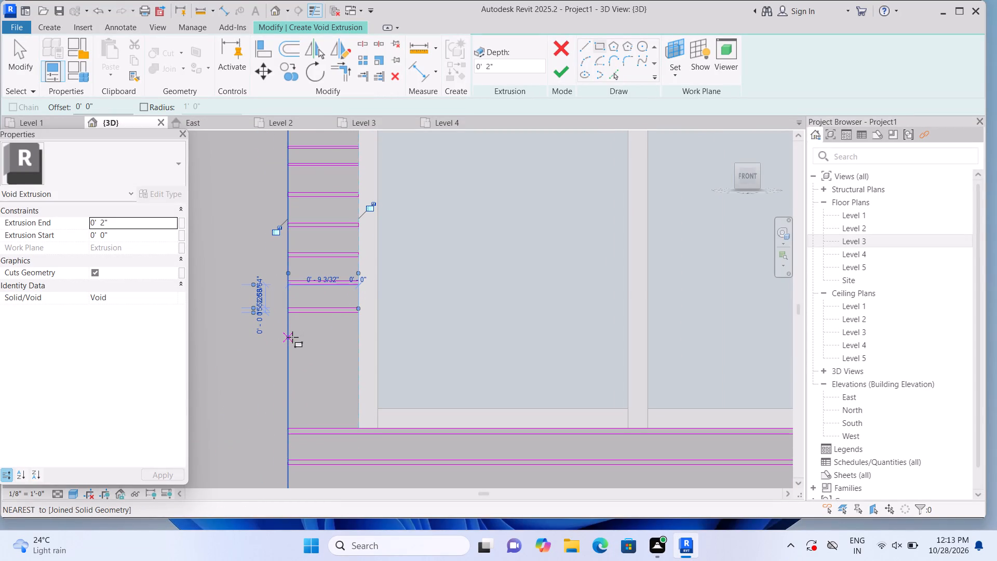
click(292, 338)
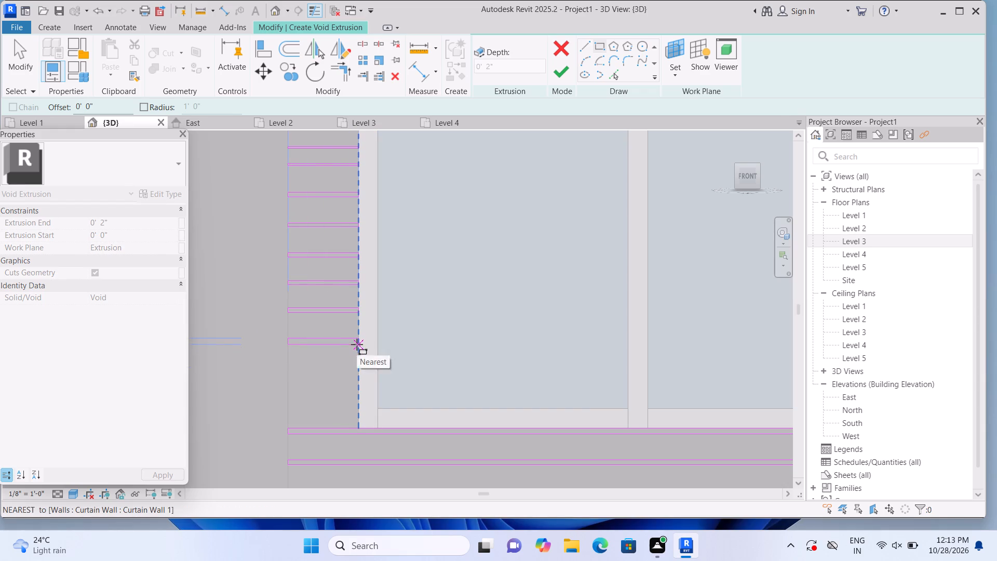
click(357, 343)
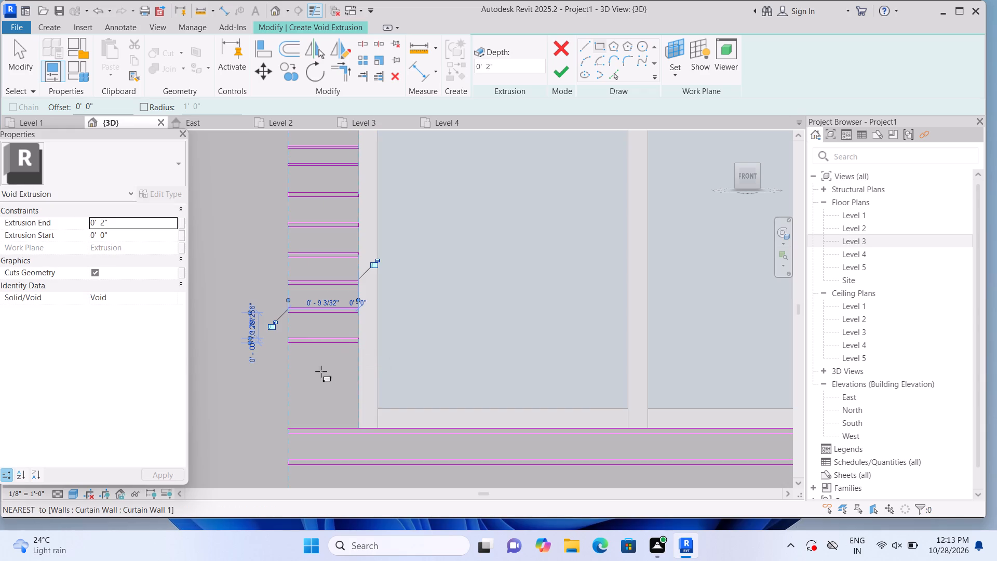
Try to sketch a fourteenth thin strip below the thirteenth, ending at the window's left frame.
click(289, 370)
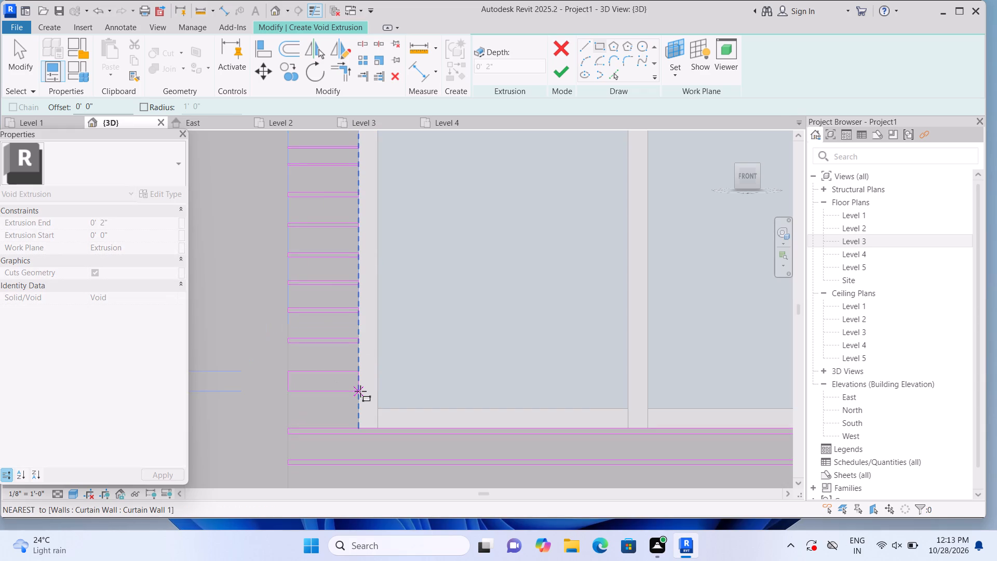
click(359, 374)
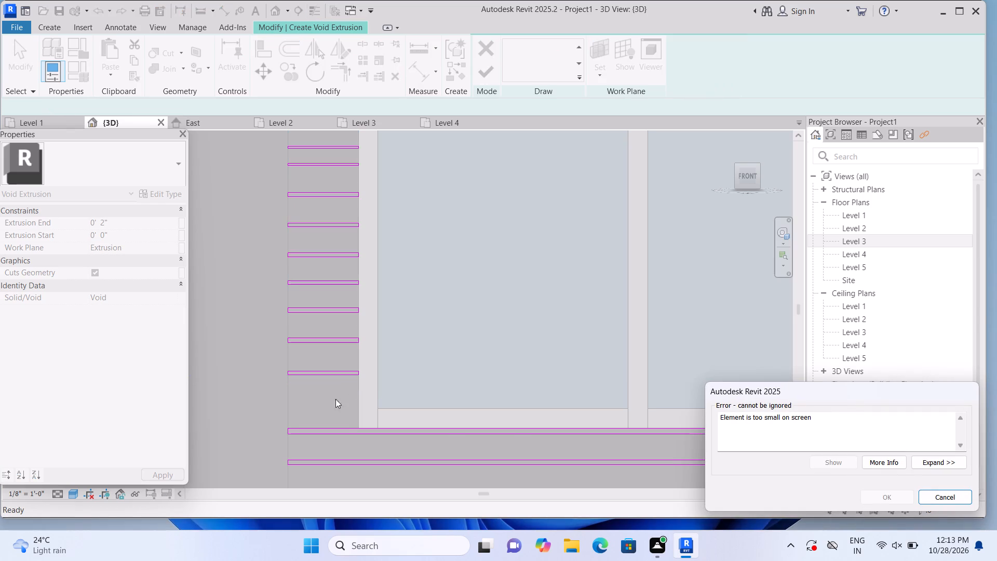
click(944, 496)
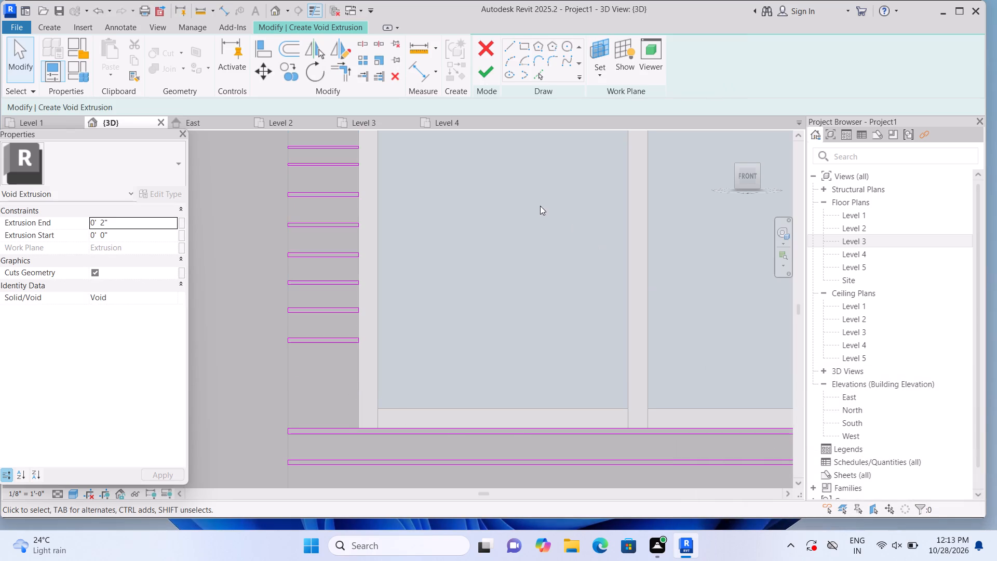
Sketch the fourteenth and fifteenth thin strips, each about 9" wide, below the thirteenth and ending at the window frame.
click(526, 42)
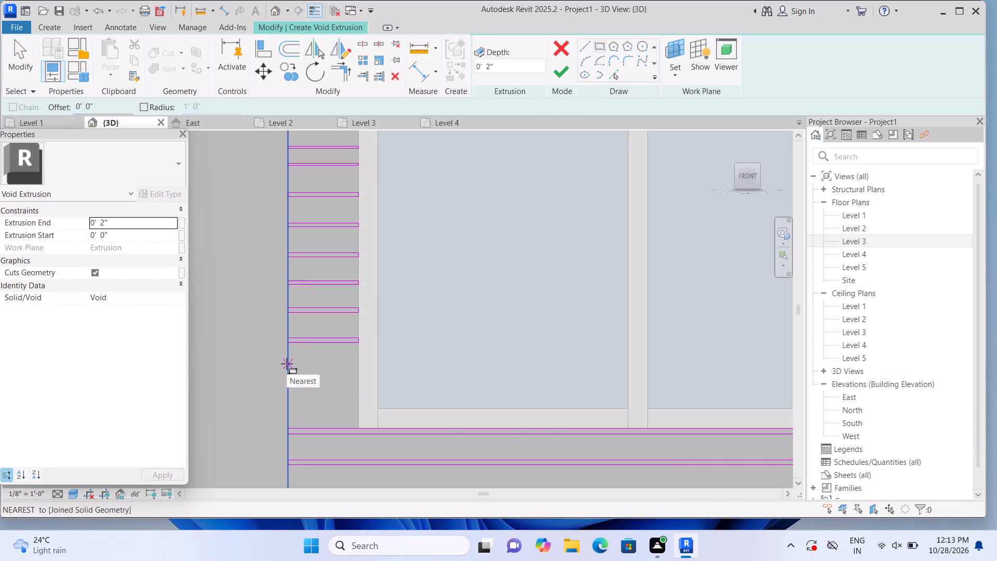
click(287, 368)
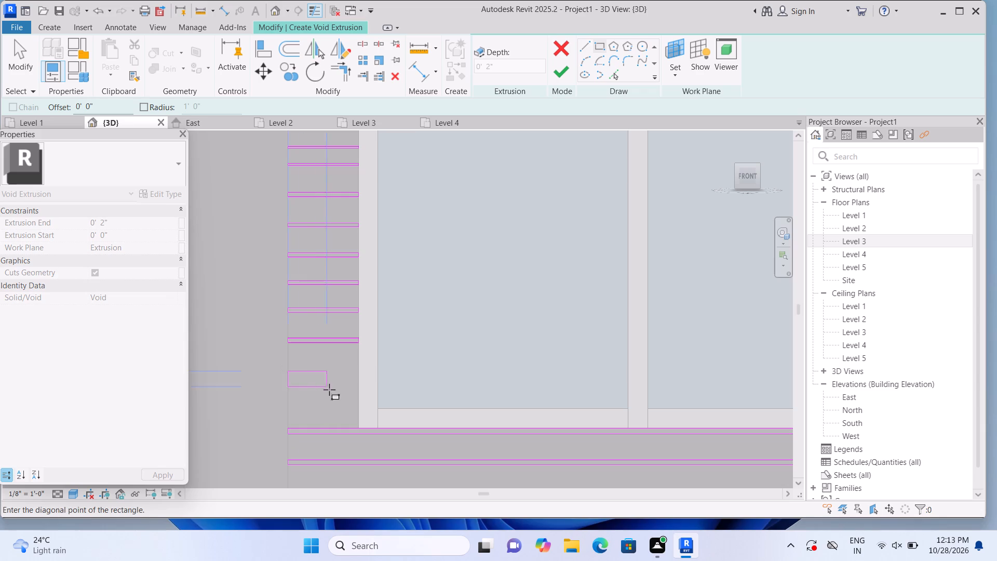
click(362, 367)
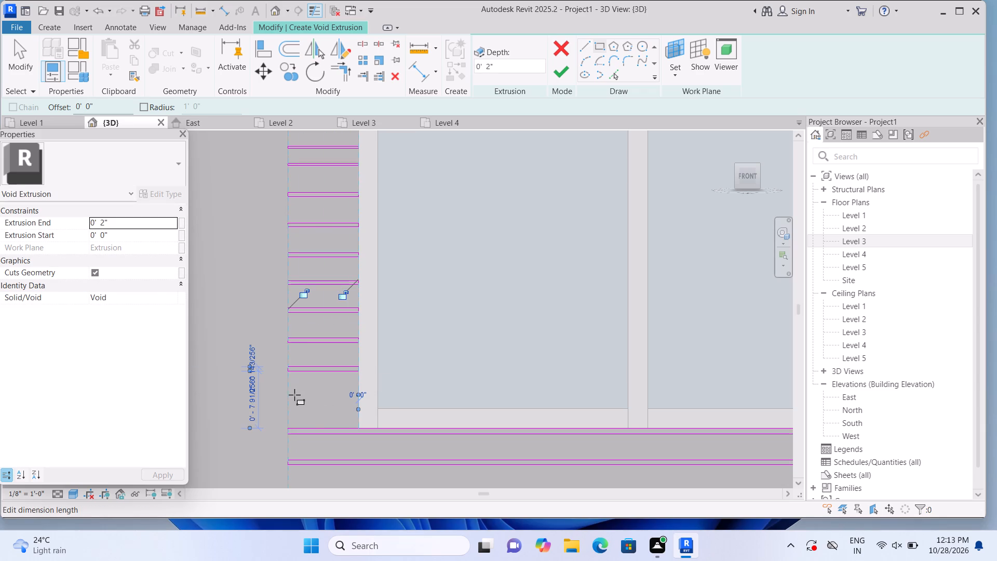
click(289, 397)
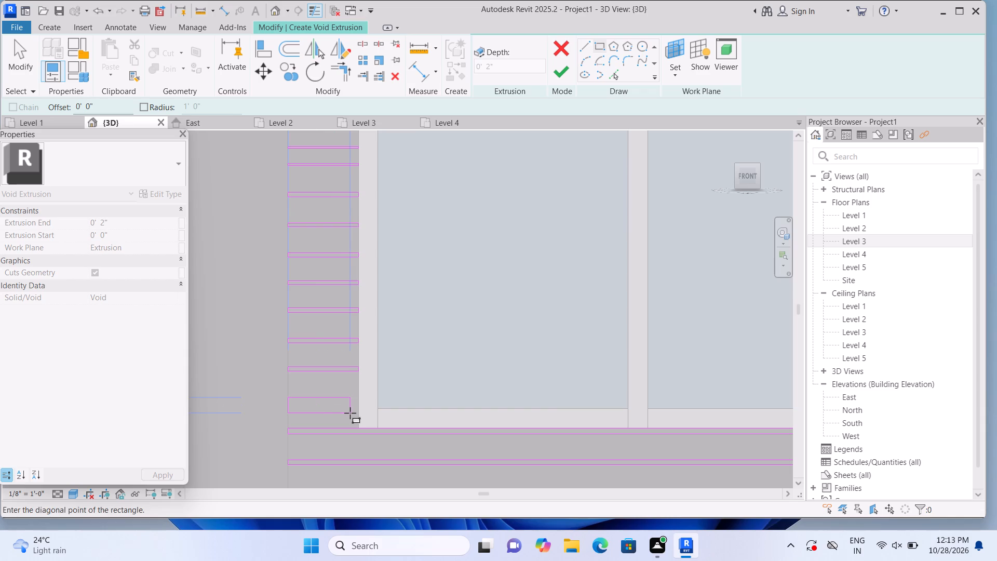
scroll(359, 415, up, 7)
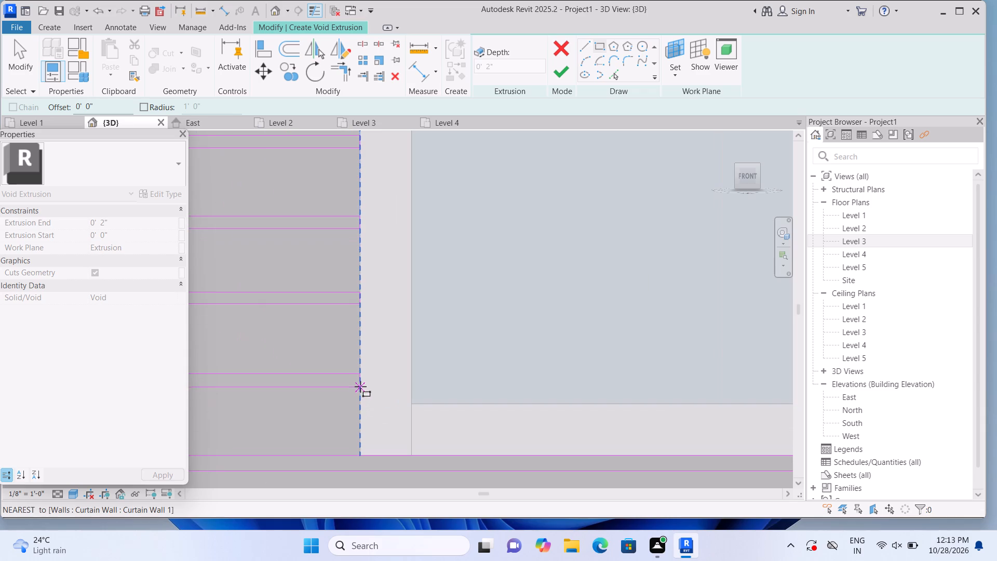
click(360, 381)
scroll(370, 382, down, 6)
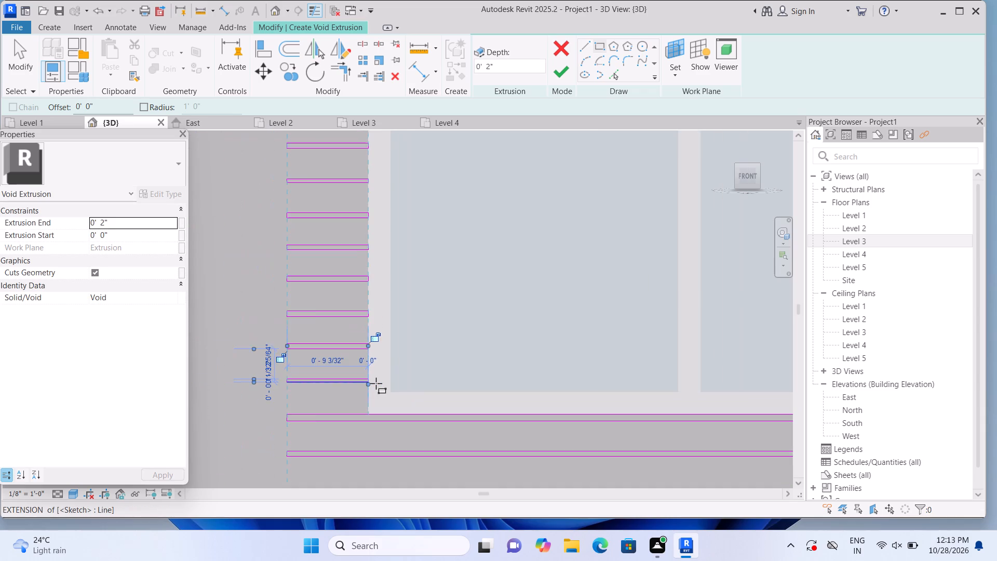
Set the void's extrusion end to 1" and finish the groove sketch.
scroll(376, 383, down, 7)
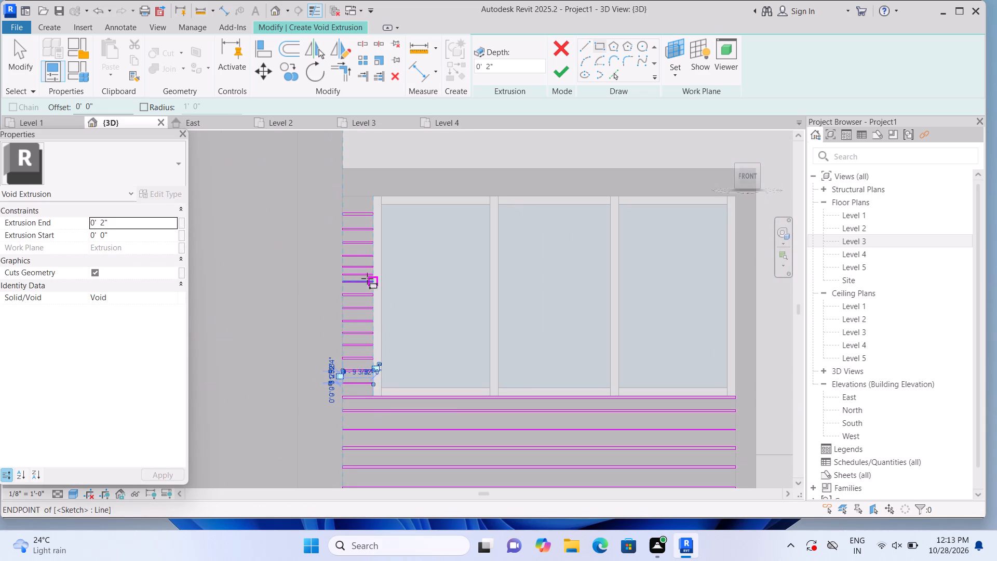
click(157, 221)
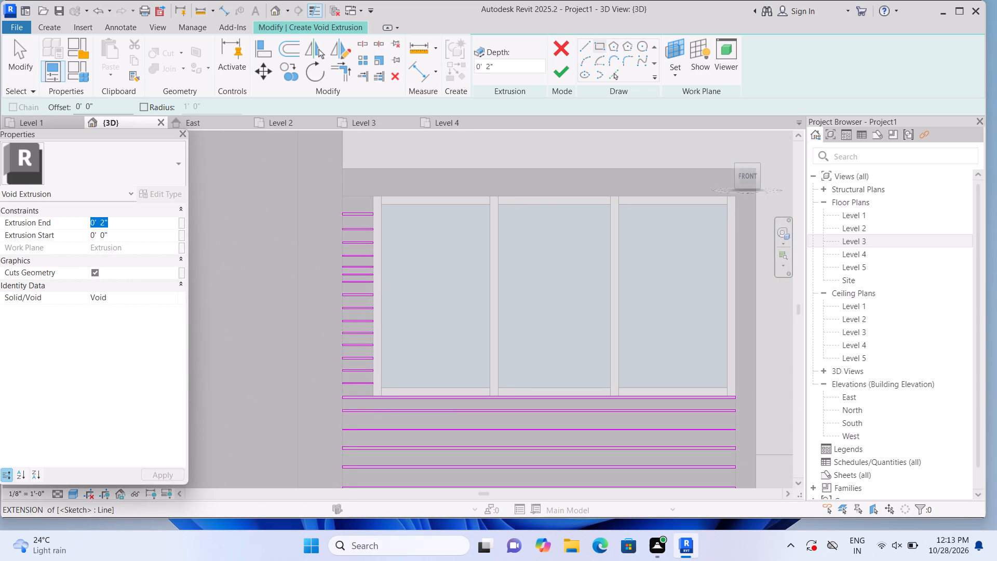
key(BackSpace)
key(1)
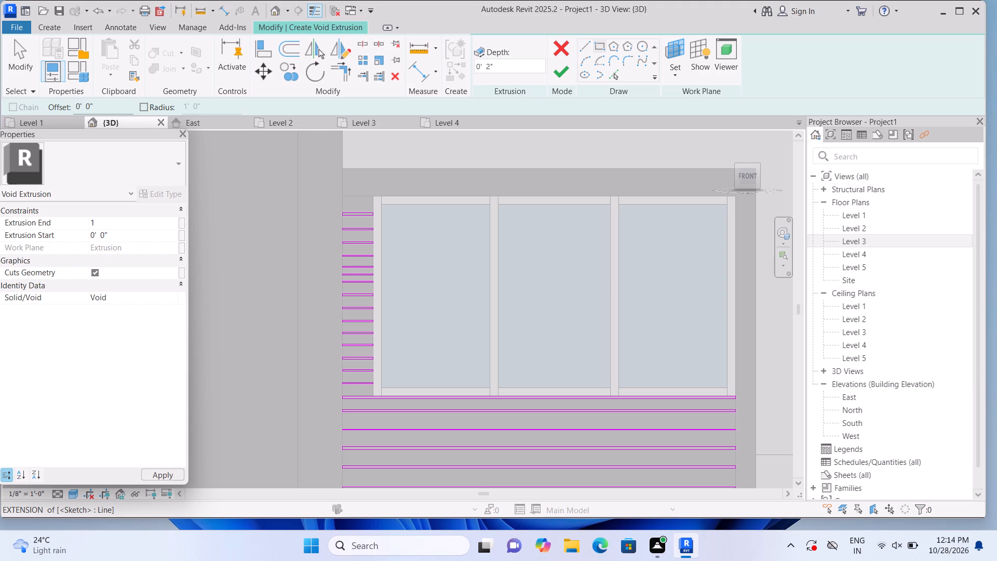
key(shift+quotedbl)
key(Return)
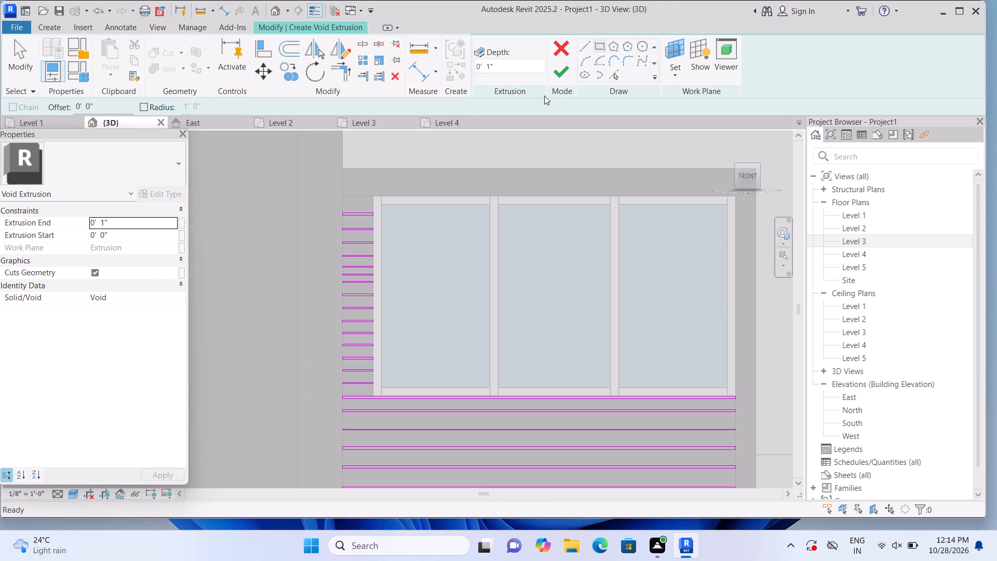
click(556, 76)
scroll(551, 138, down, 4)
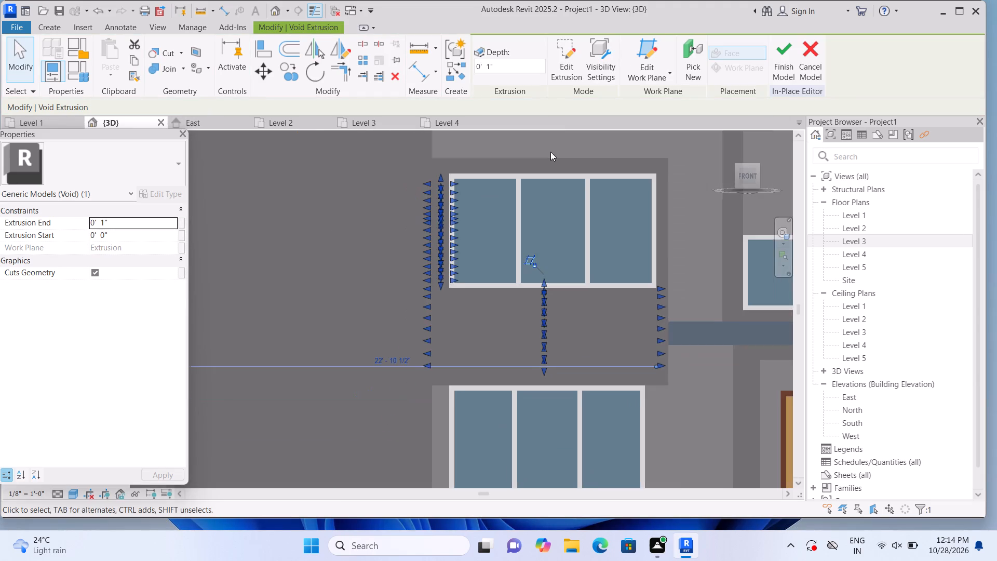
scroll(549, 161, down, 1)
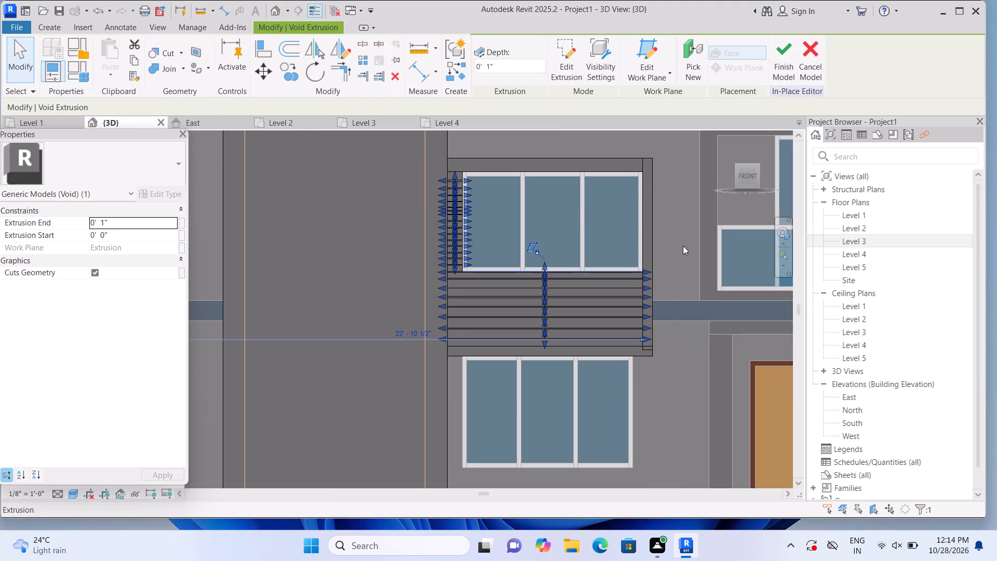
click(683, 246)
Start another void extrusion with its work plane picked on the grooved panel below the upper window.
middle_drag(662, 270, 654, 317)
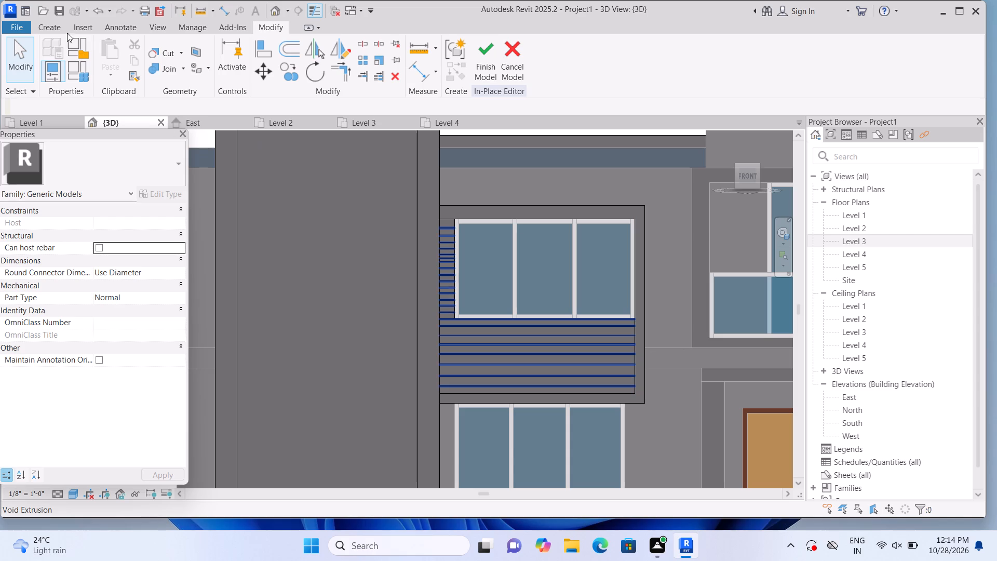
click(53, 21)
click(52, 28)
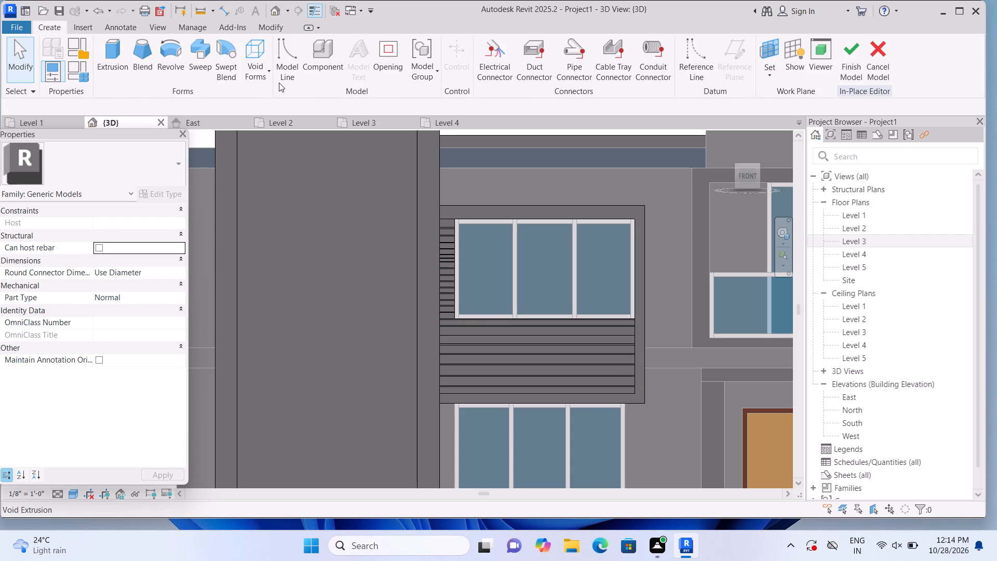
click(267, 66)
click(269, 105)
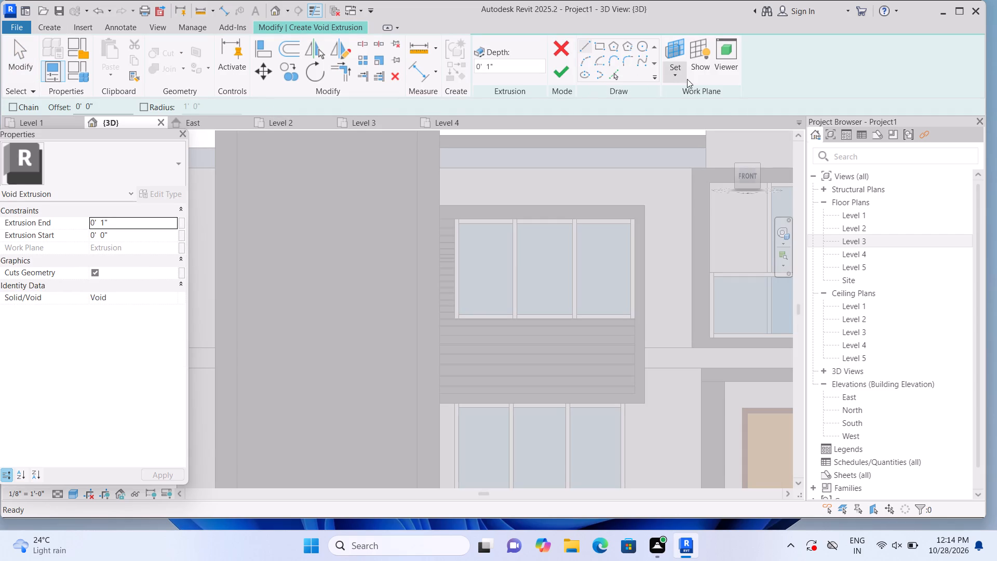
click(675, 73)
click(673, 119)
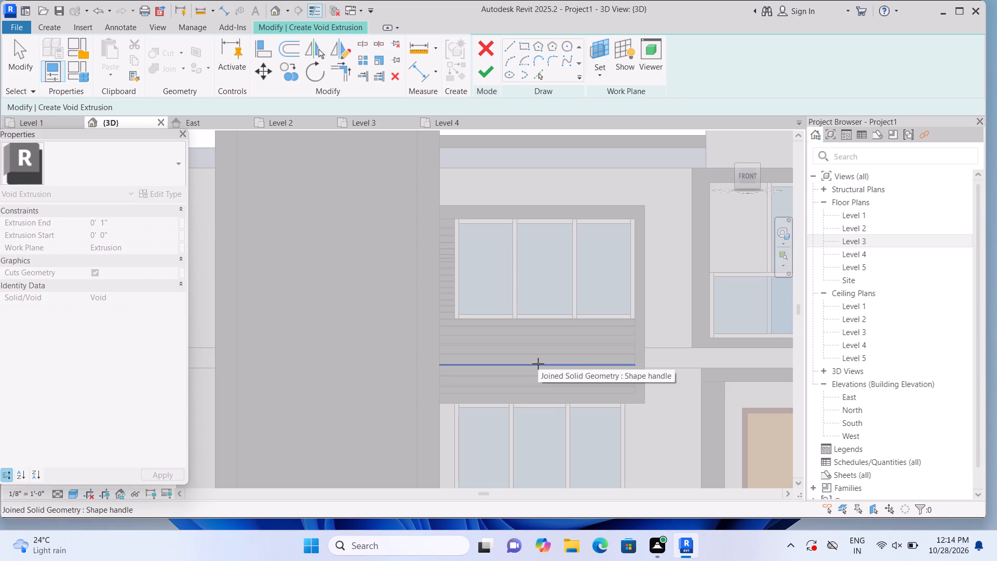
click(546, 345)
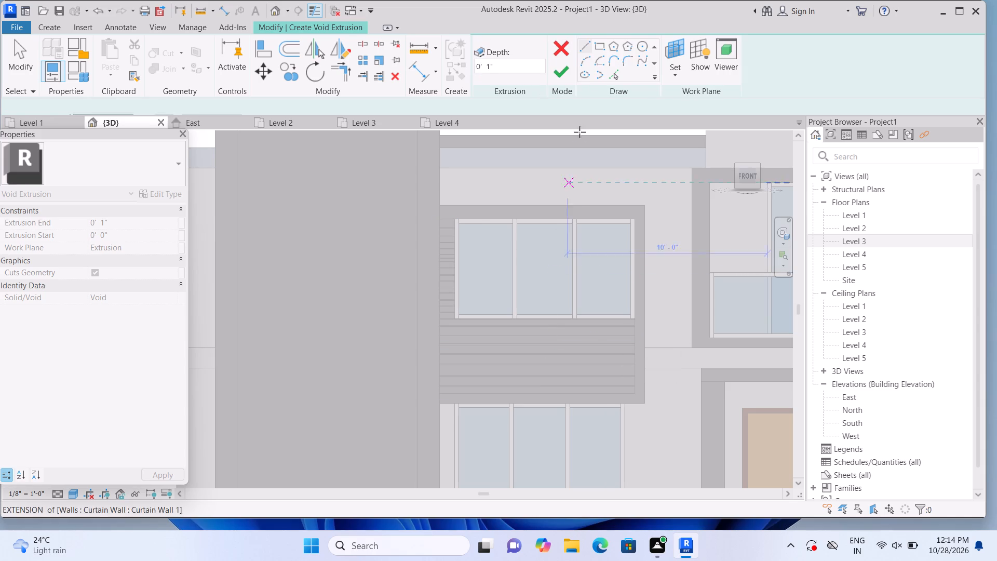
Sketch a vertical strip about 5/8" wide and 4'-3" tall from the upper window's lower-left corner to the panel's bottom edge.
click(602, 48)
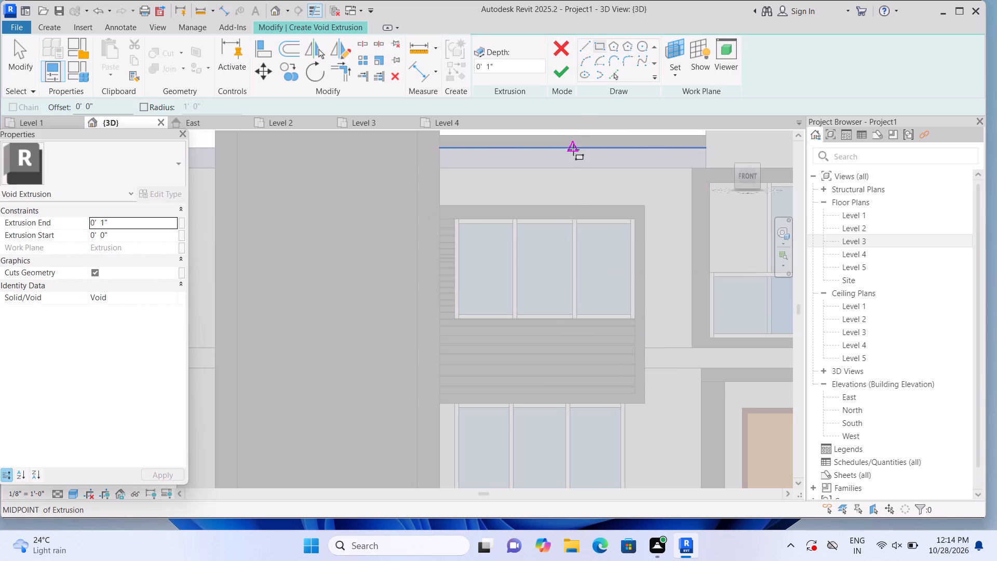
scroll(460, 340, up, 2)
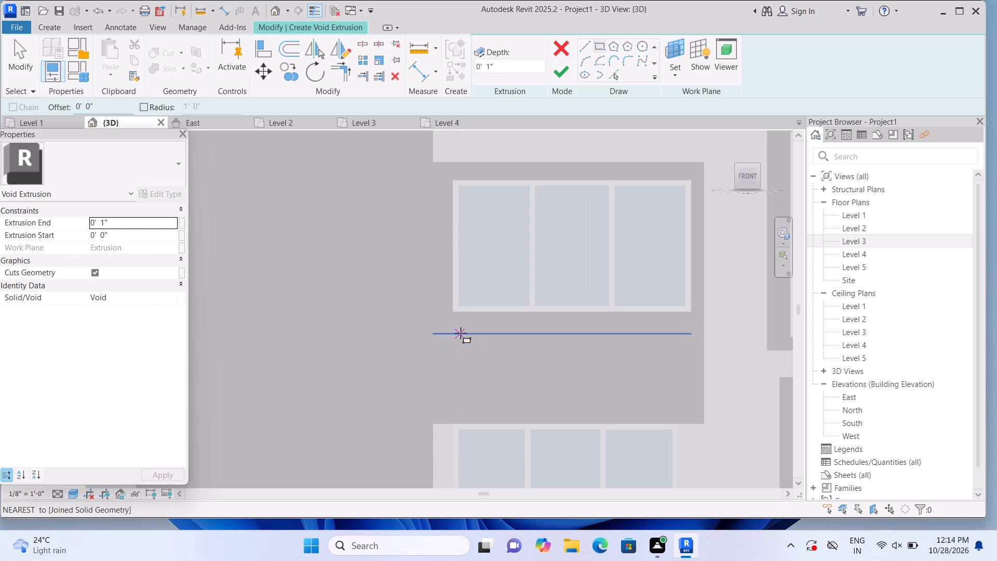
click(453, 312)
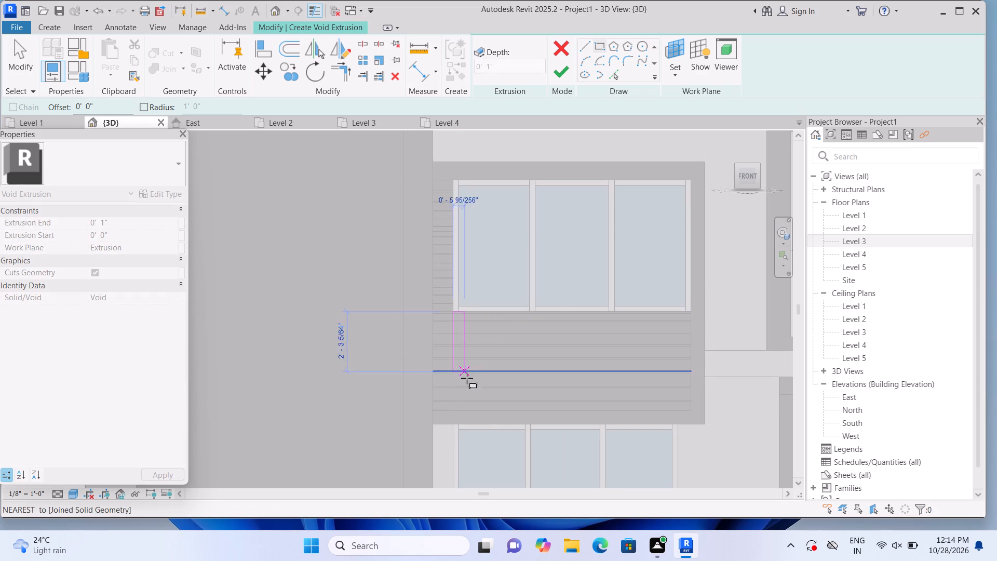
scroll(473, 417, up, 2)
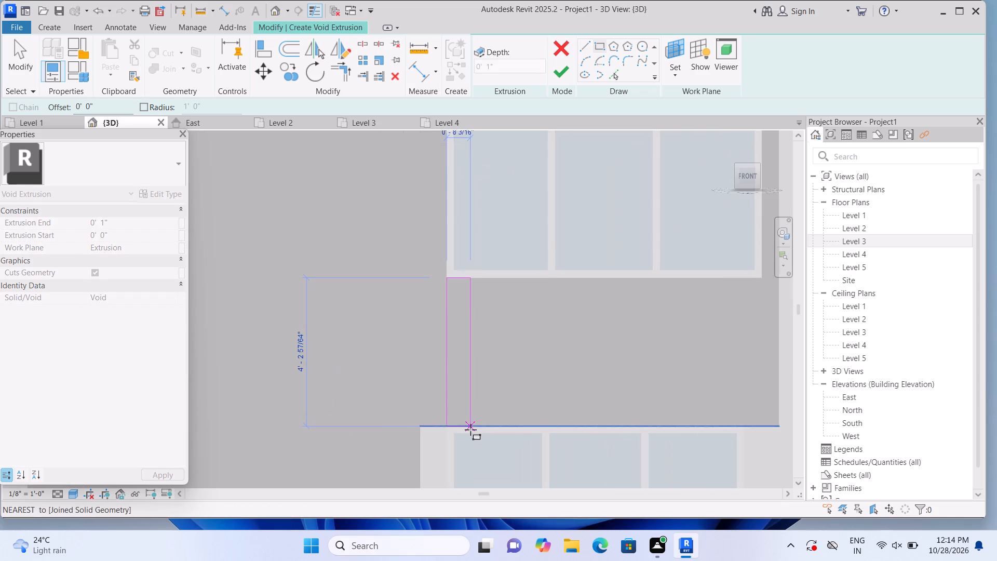
scroll(467, 428, up, 6)
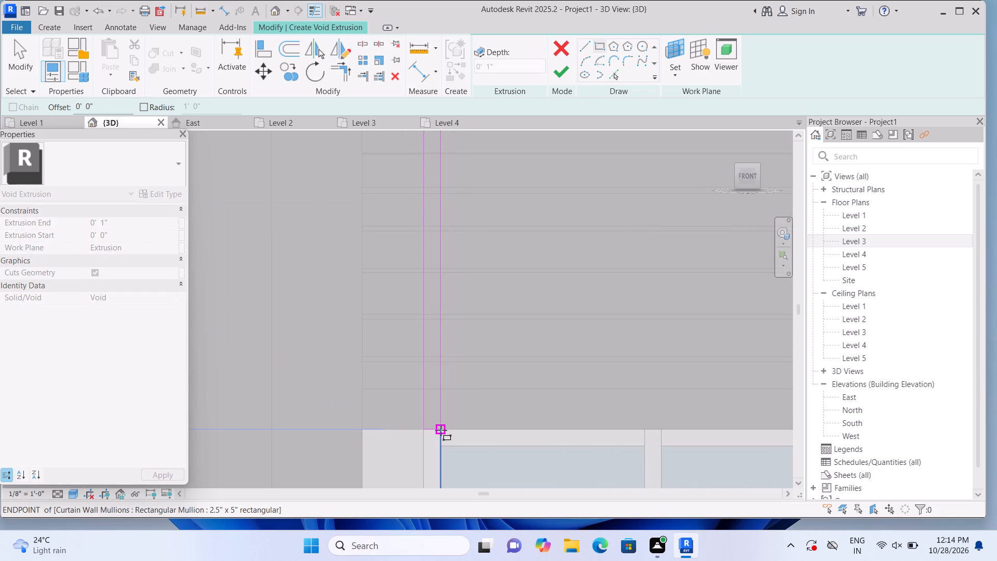
scroll(437, 430, up, 4)
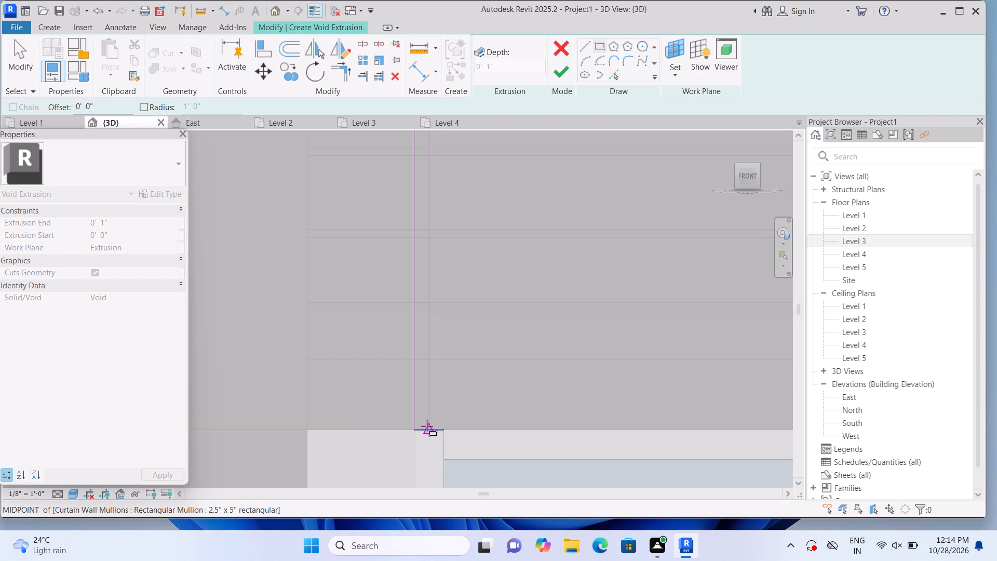
click(422, 425)
scroll(454, 414, down, 1)
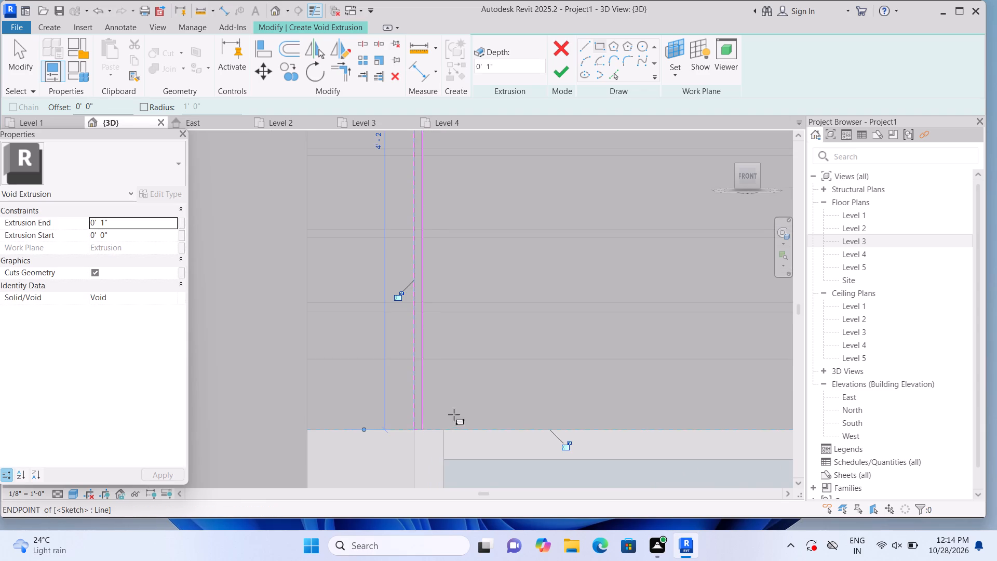
Sketch a second vertical strip about 5/8" wide and 4'-2" tall, right of the first, down to the panel's bottom edge.
scroll(454, 415, down, 10)
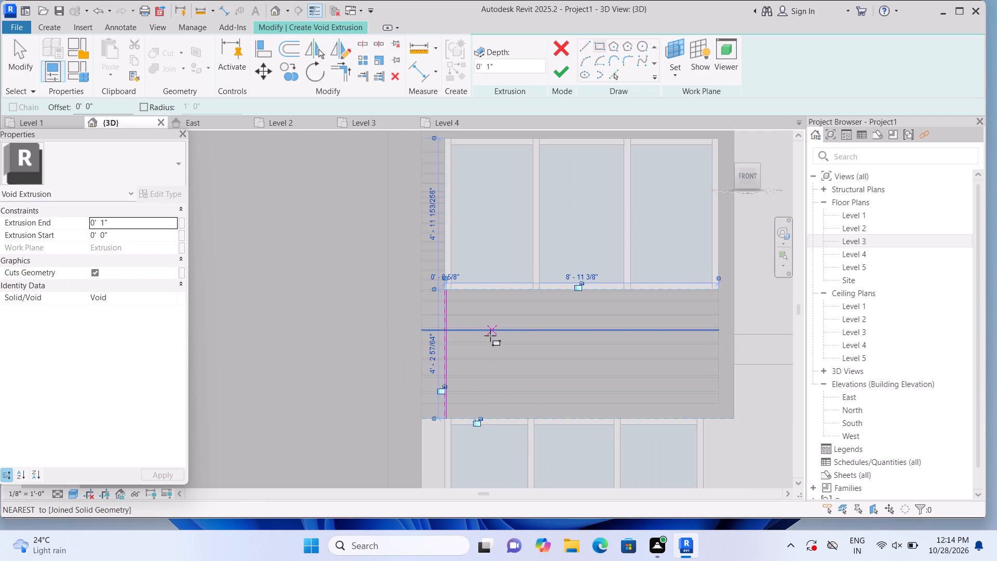
click(472, 293)
scroll(504, 398, up, 4)
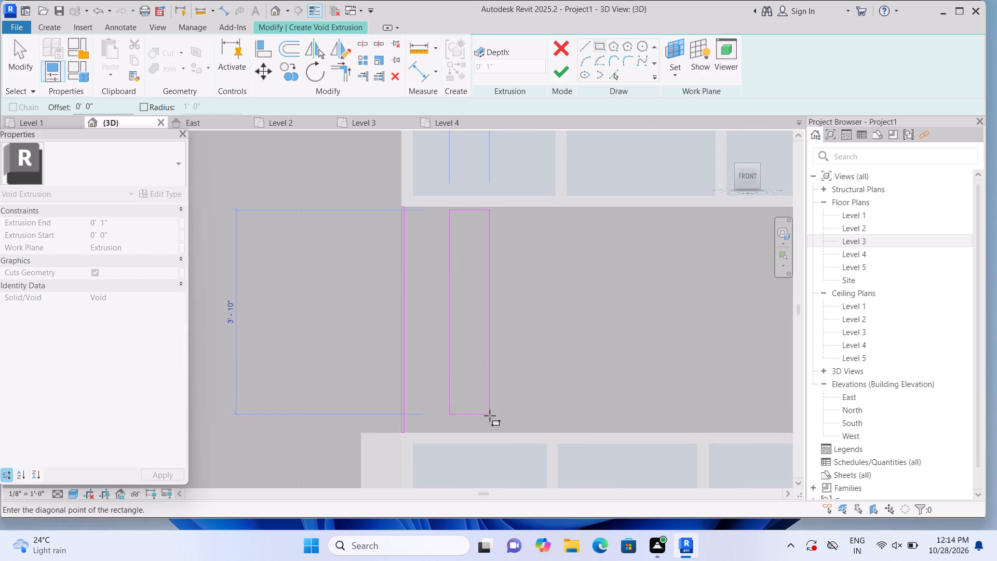
scroll(489, 416, up, 3)
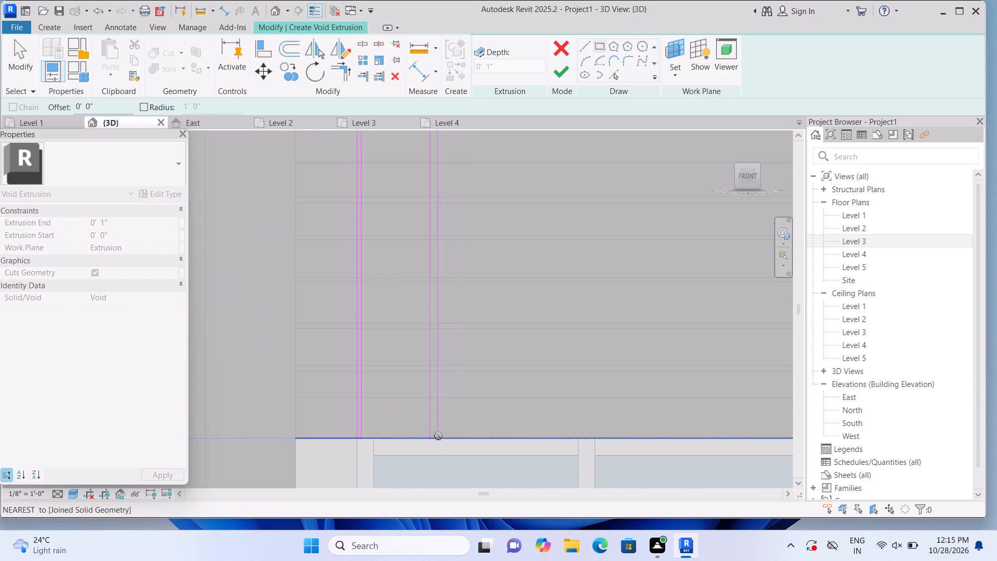
scroll(439, 436, up, 7)
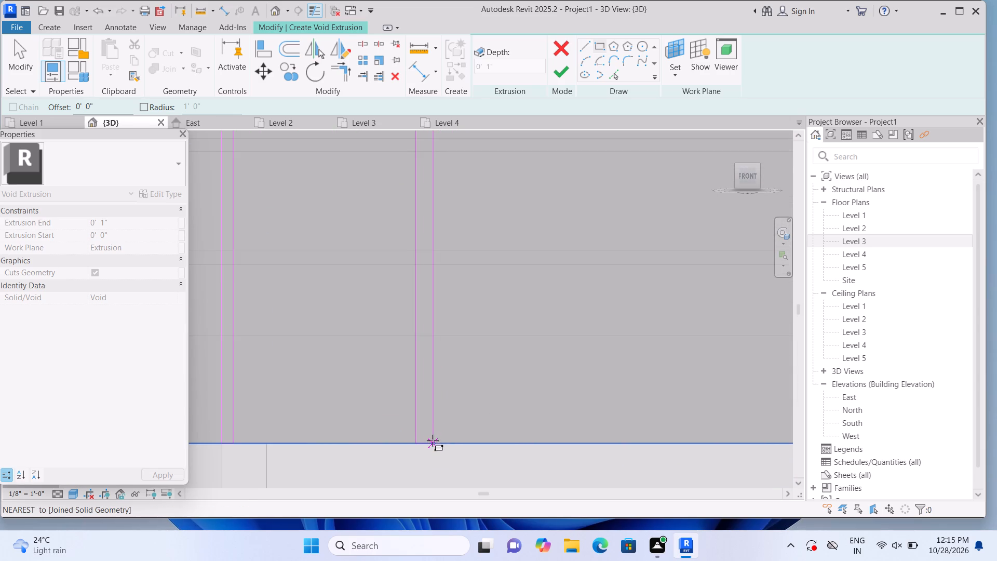
click(426, 442)
Sketch a third vertical strip about 13/16" wide and 4'-2" tall, right of the second, down to the panel's bottom edge.
scroll(455, 436, down, 3)
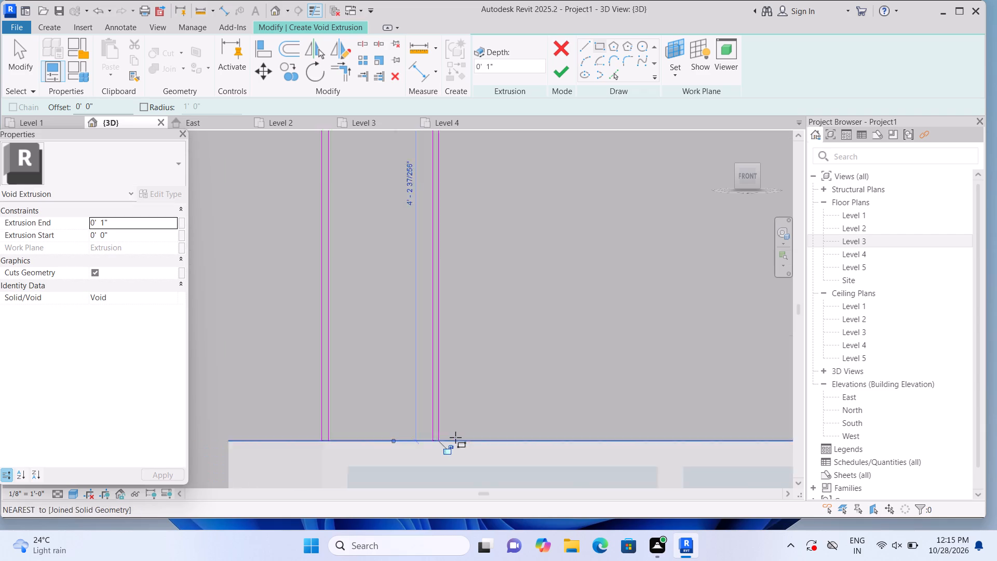
scroll(455, 437, down, 12)
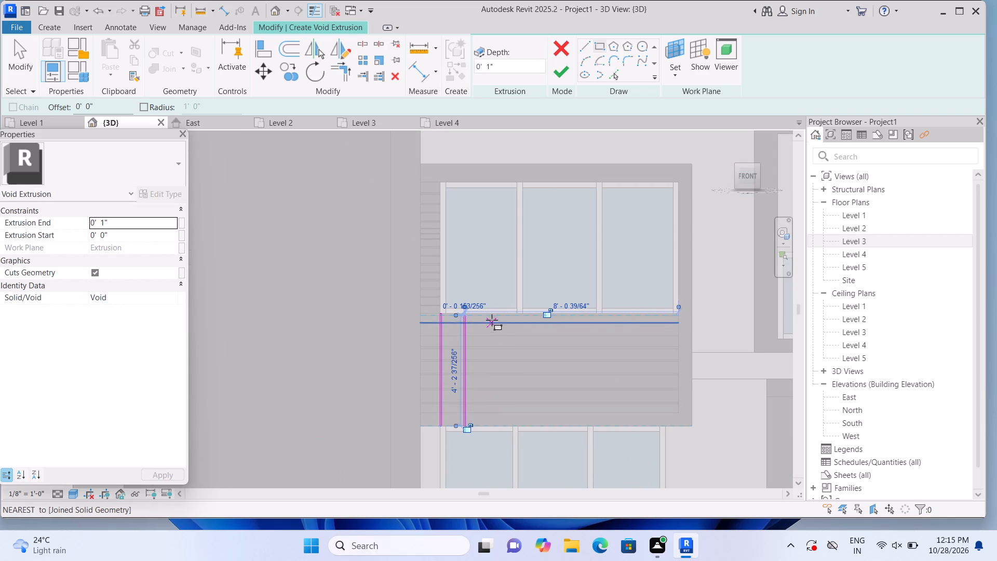
click(492, 318)
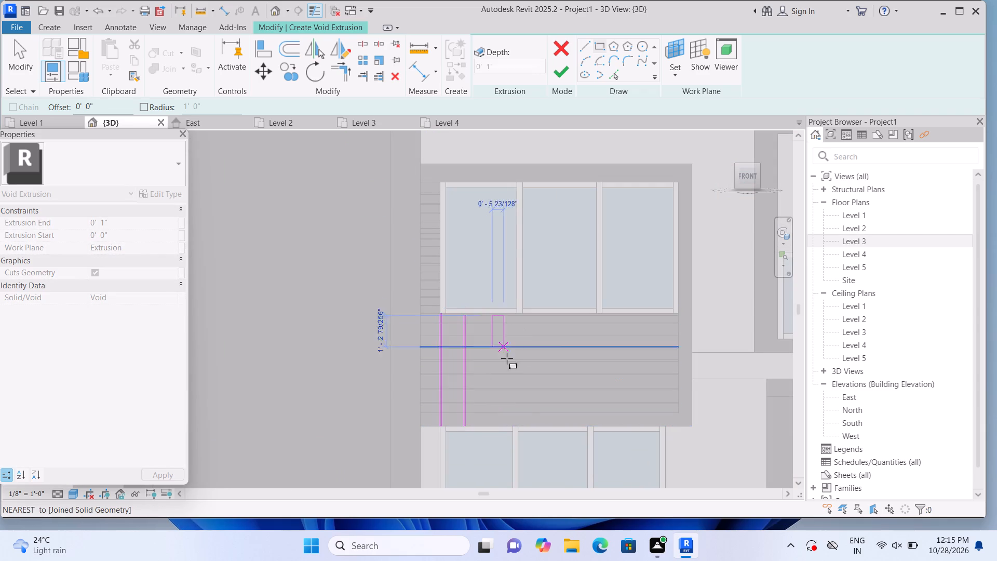
scroll(524, 409, up, 8)
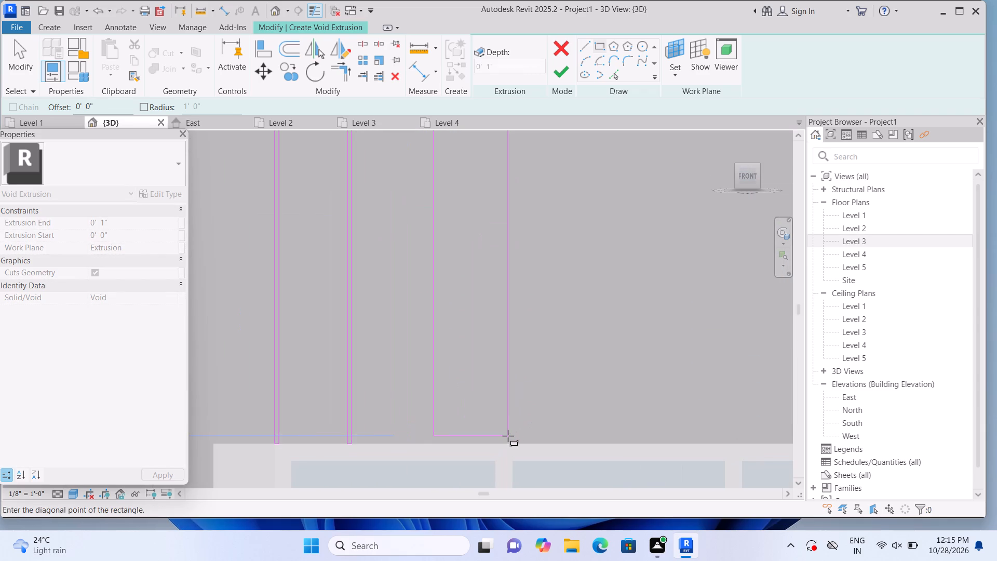
scroll(503, 440, up, 1)
middle_drag(506, 422, 517, 394)
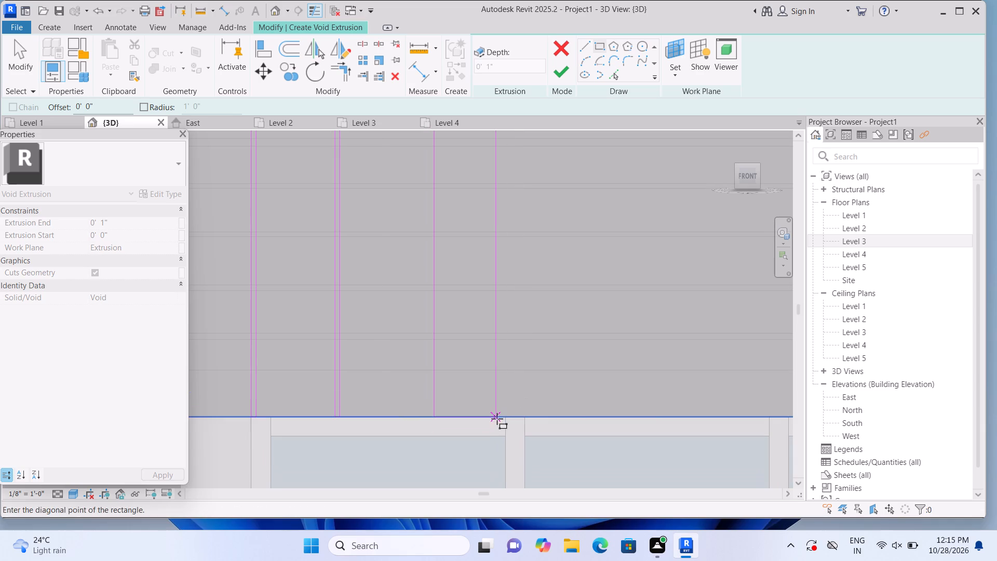
click(440, 411)
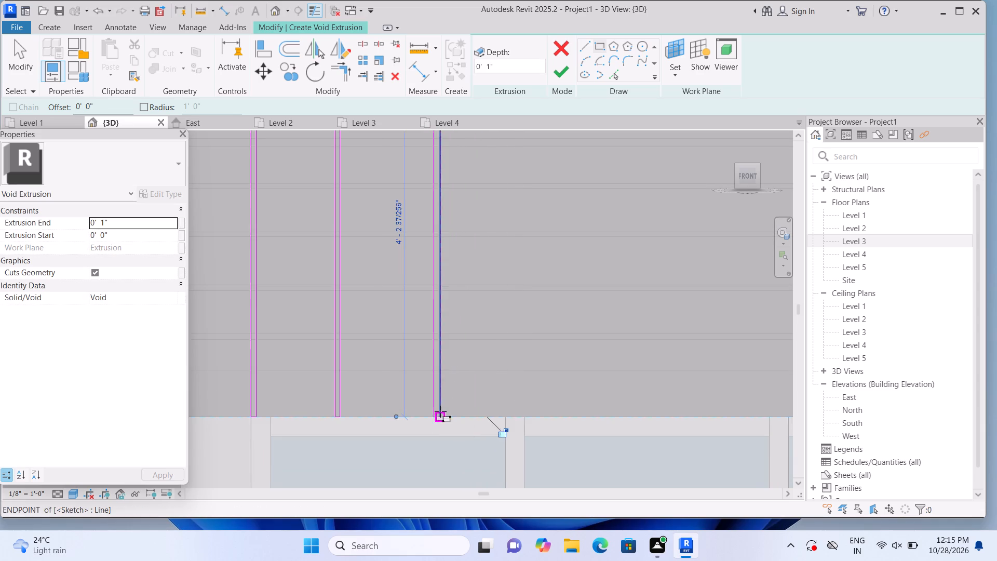
Sketch a fourth vertical strip about 1/2" wide and 4'-3" tall, from the upper window's first intermediate mullion to the panel's bottom edge.
scroll(474, 394, down, 7)
scroll(505, 354, down, 1)
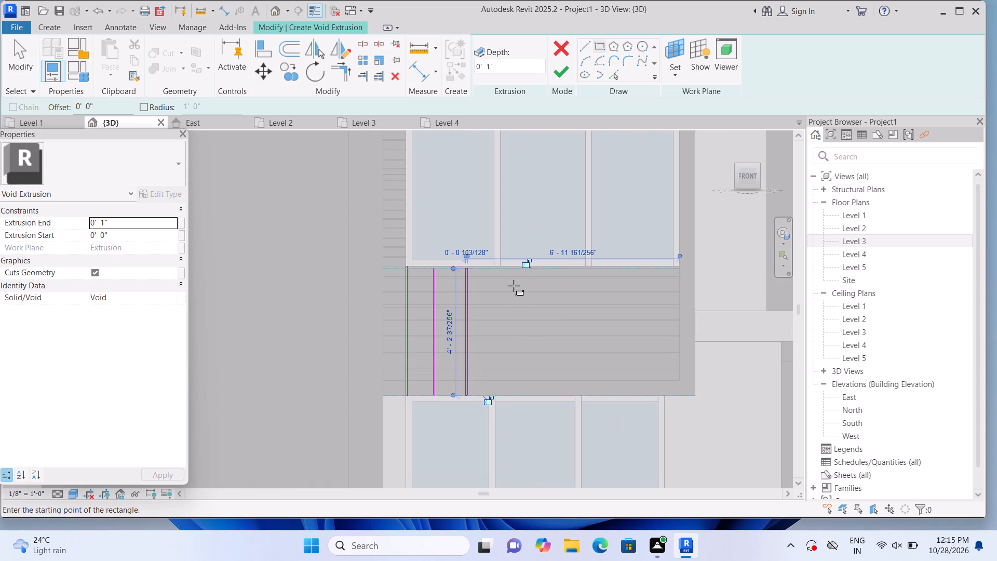
scroll(504, 282, down, 2)
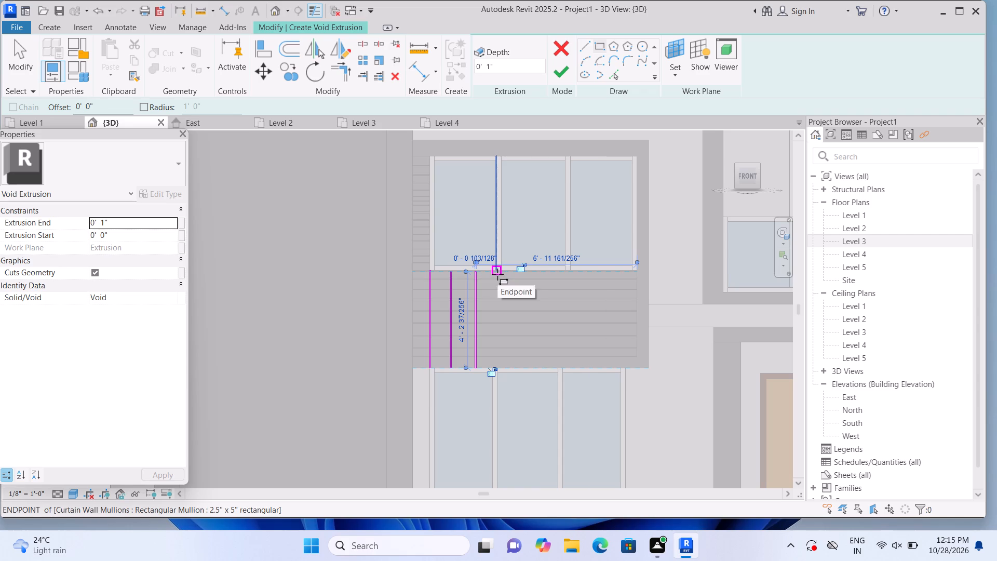
click(497, 274)
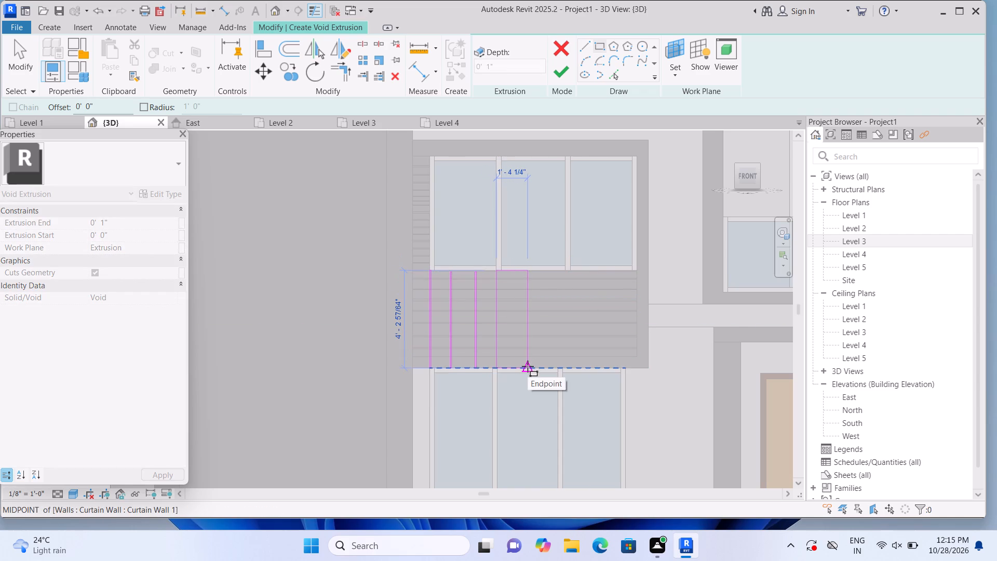
scroll(528, 366, up, 7)
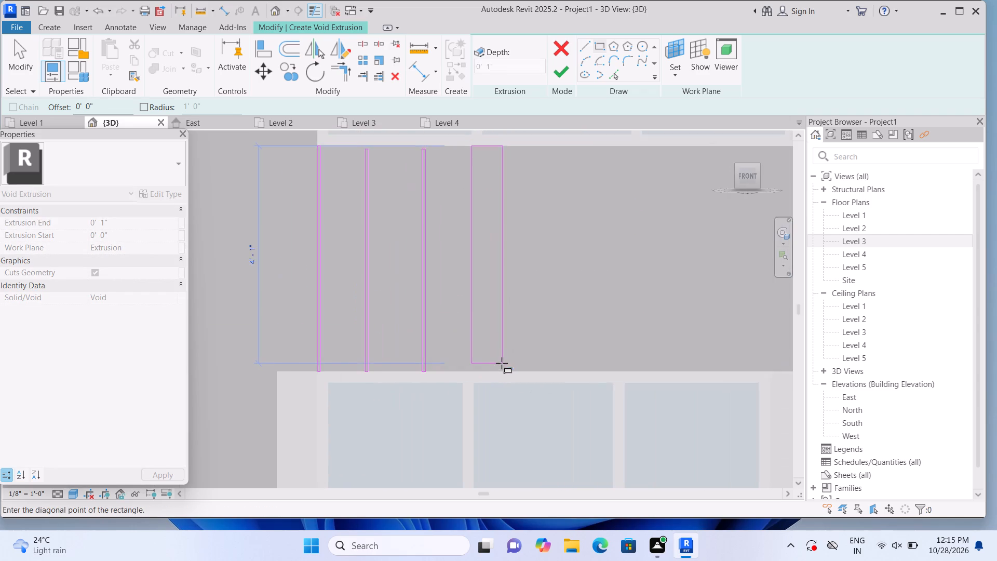
scroll(502, 363, up, 7)
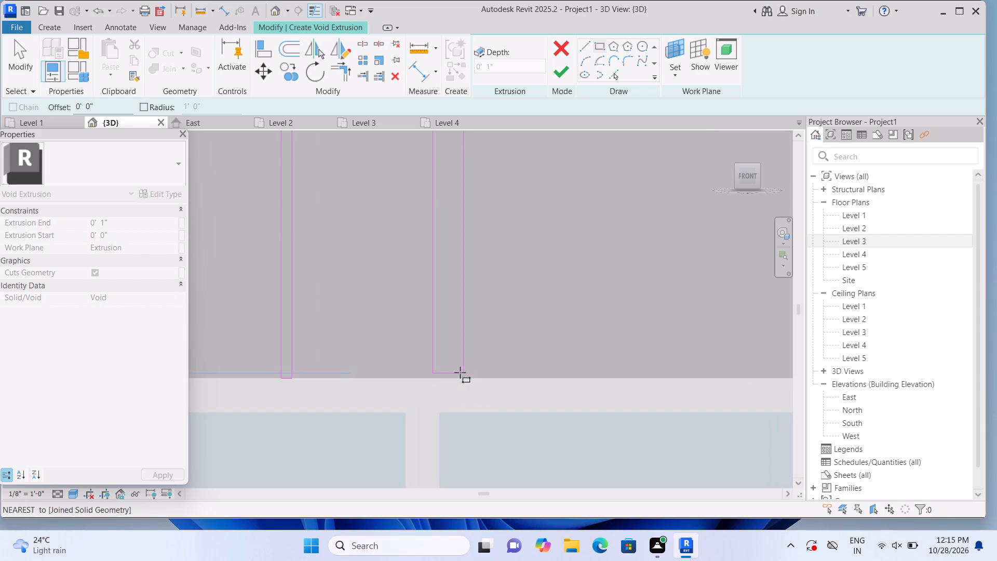
scroll(453, 372, up, 2)
click(437, 379)
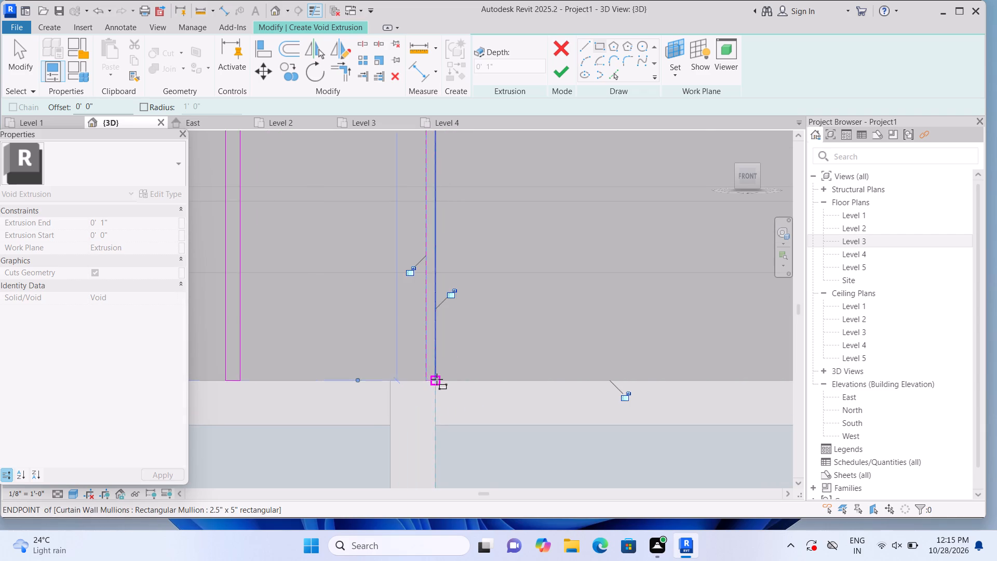
Sketch a fifth vertical strip about 3/8" wide and 4'-3" tall, right of the fourth, from the window's underside to the panel's bottom edge.
scroll(463, 368, down, 15)
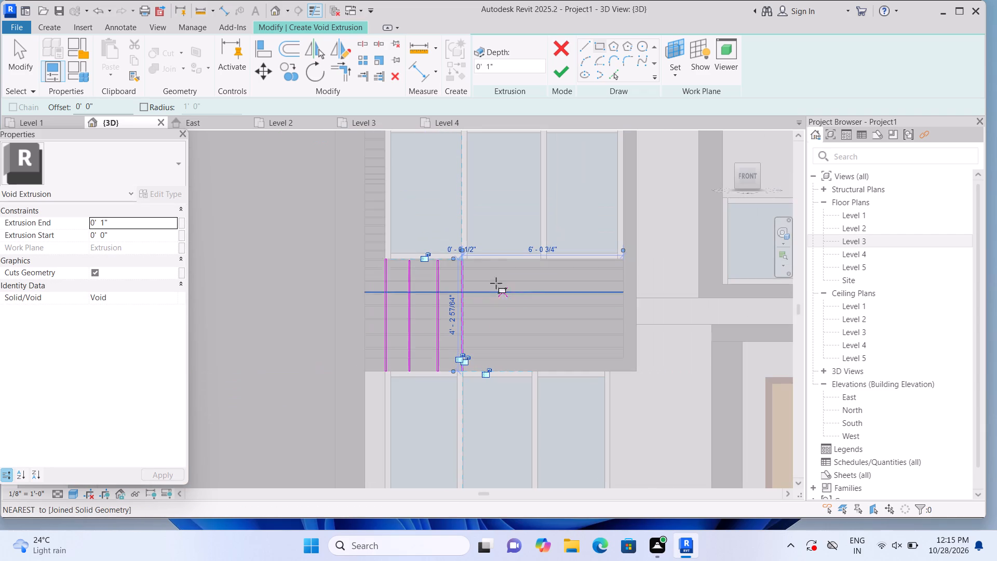
scroll(482, 261, up, 2)
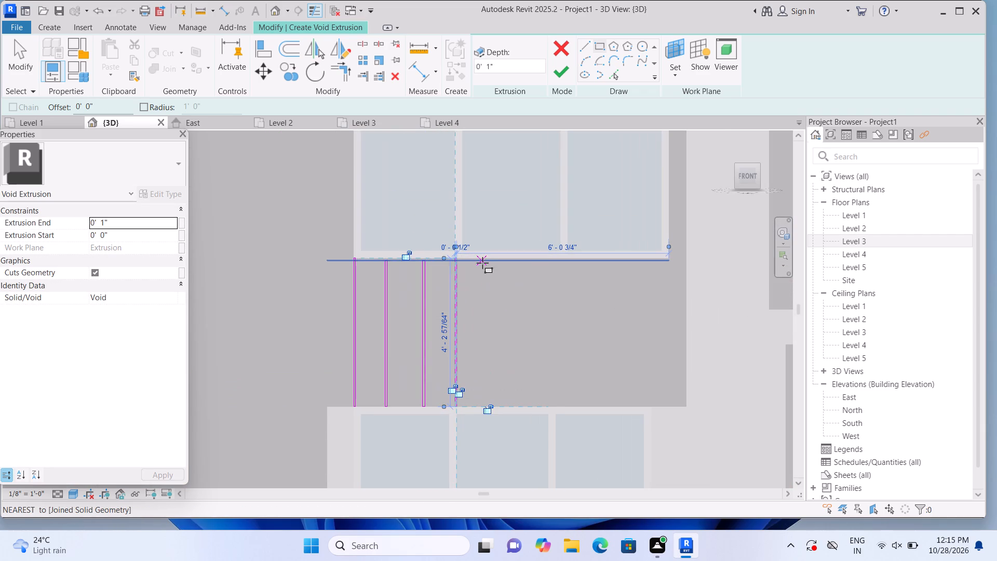
scroll(489, 261, up, 5)
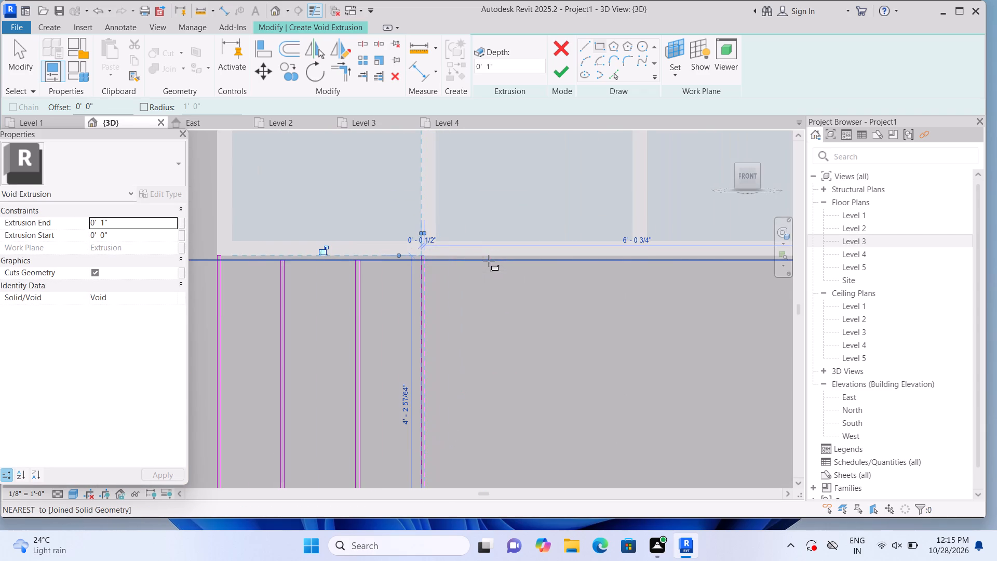
click(486, 257)
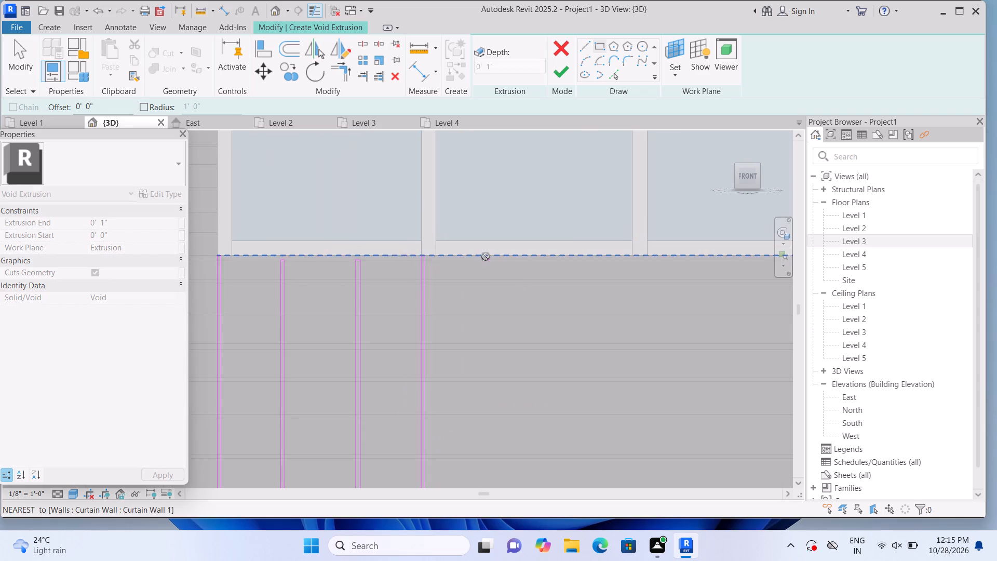
scroll(570, 406, down, 8)
middle_drag(563, 432, 517, 352)
scroll(517, 369, up, 7)
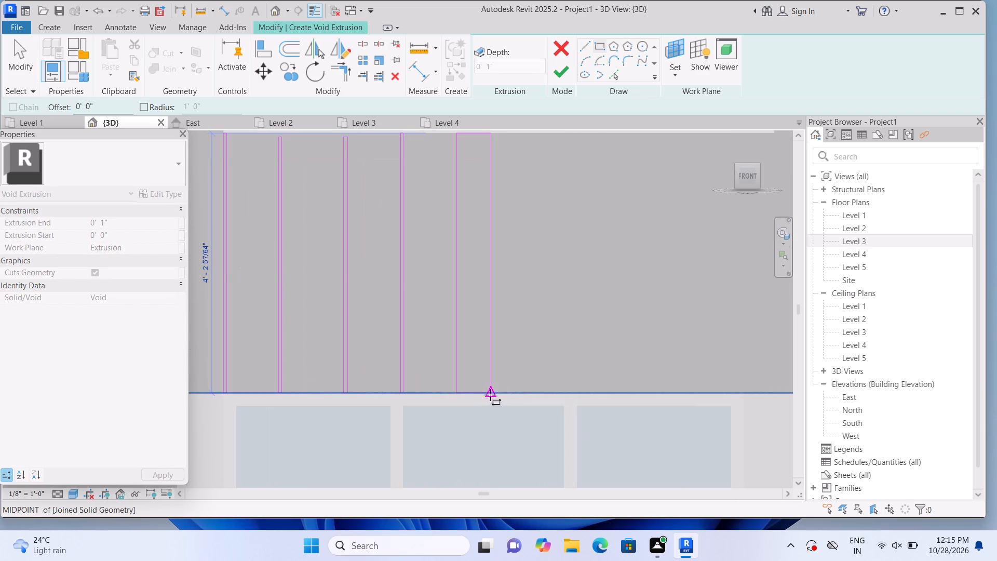
scroll(471, 393, up, 6)
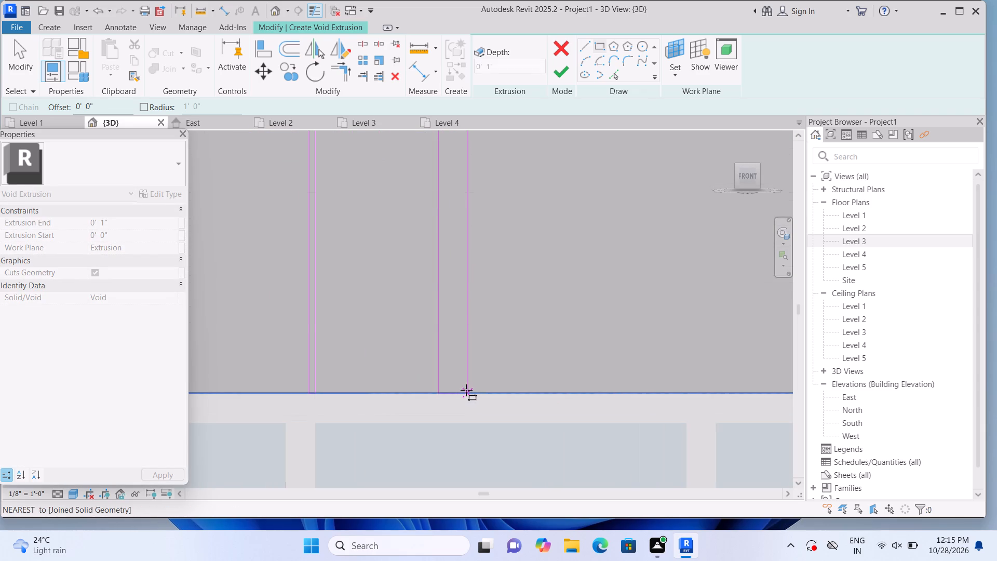
scroll(455, 388, up, 4)
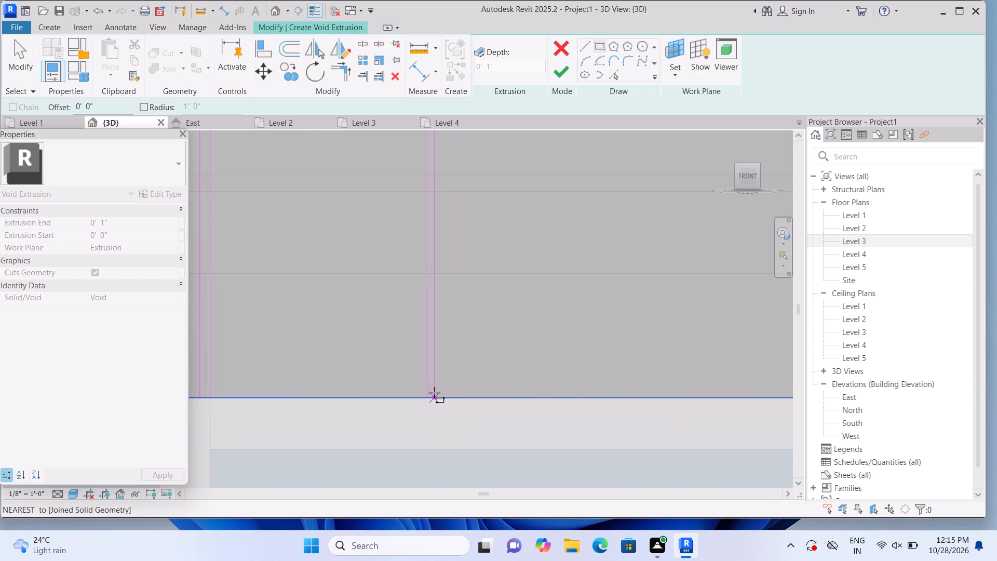
click(434, 393)
Sketch a sixth thin vertical strip about 4'-2" tall, right of the fifth, ending at the panel's bottom edge.
scroll(459, 390, down, 16)
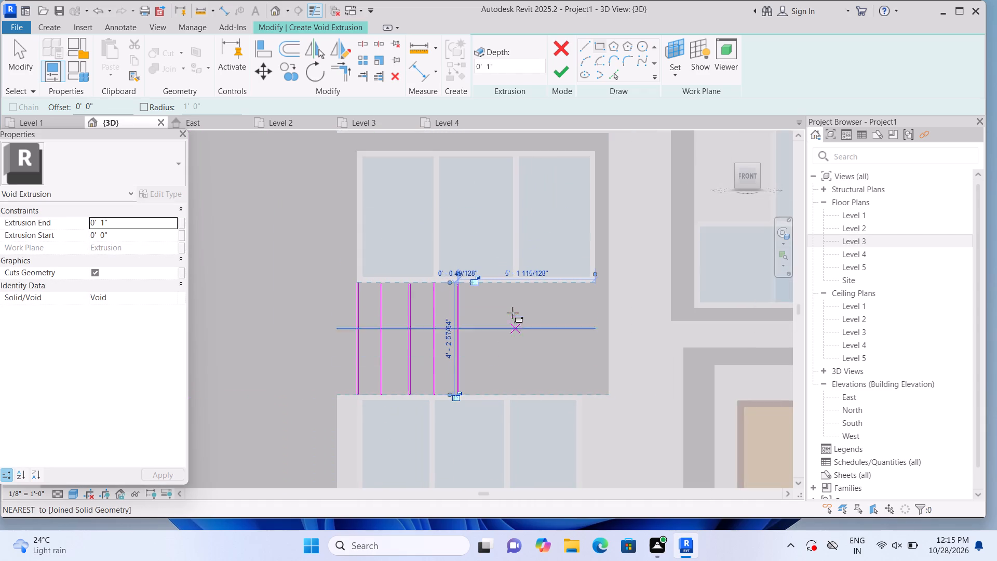
scroll(511, 309, up, 2)
key(Escape)
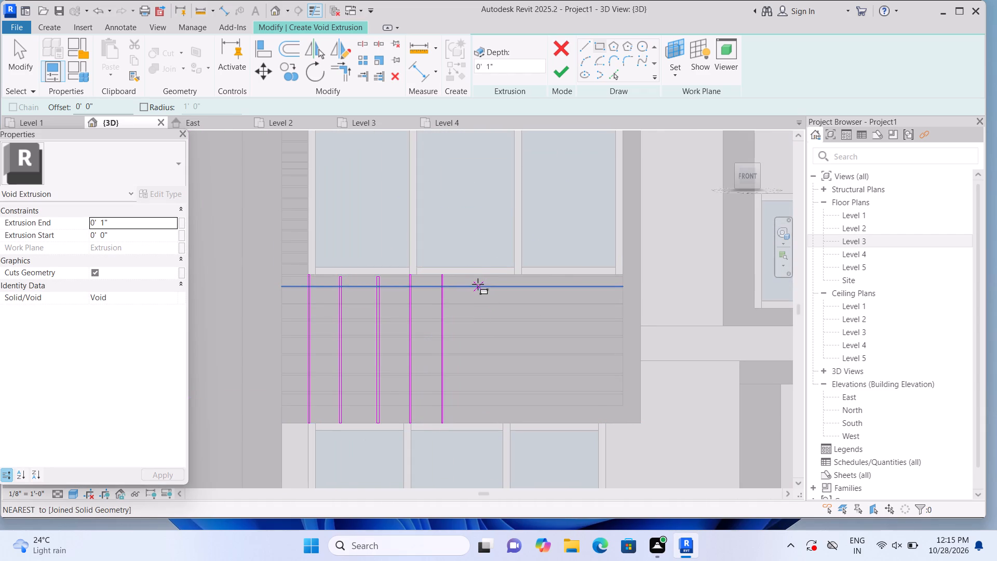
click(478, 277)
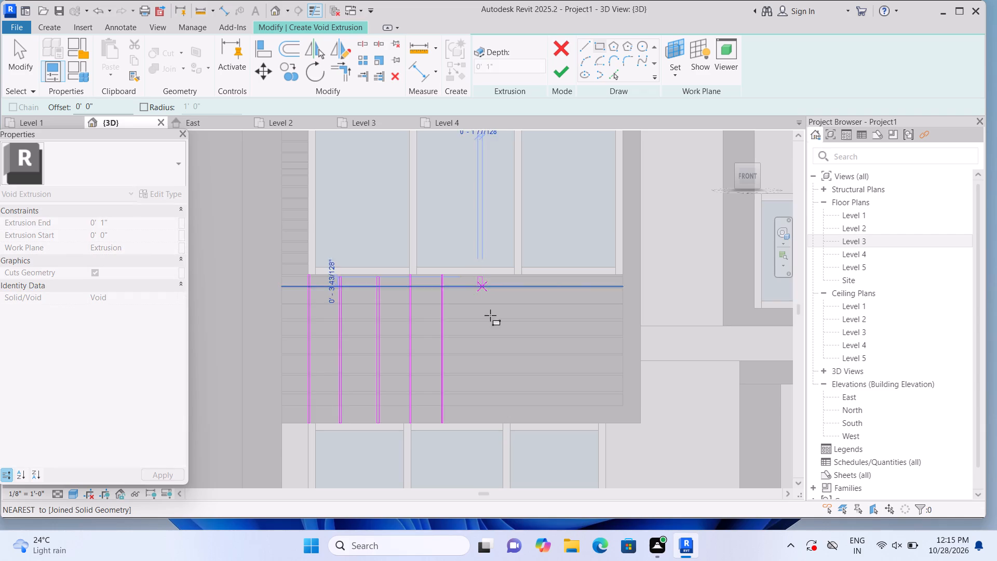
scroll(493, 419, up, 4)
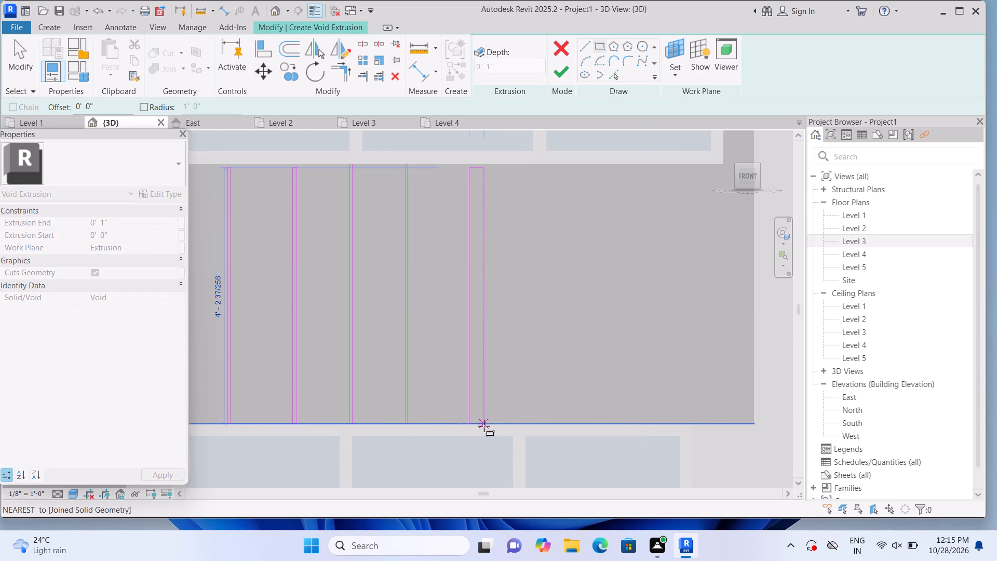
scroll(479, 425, up, 10)
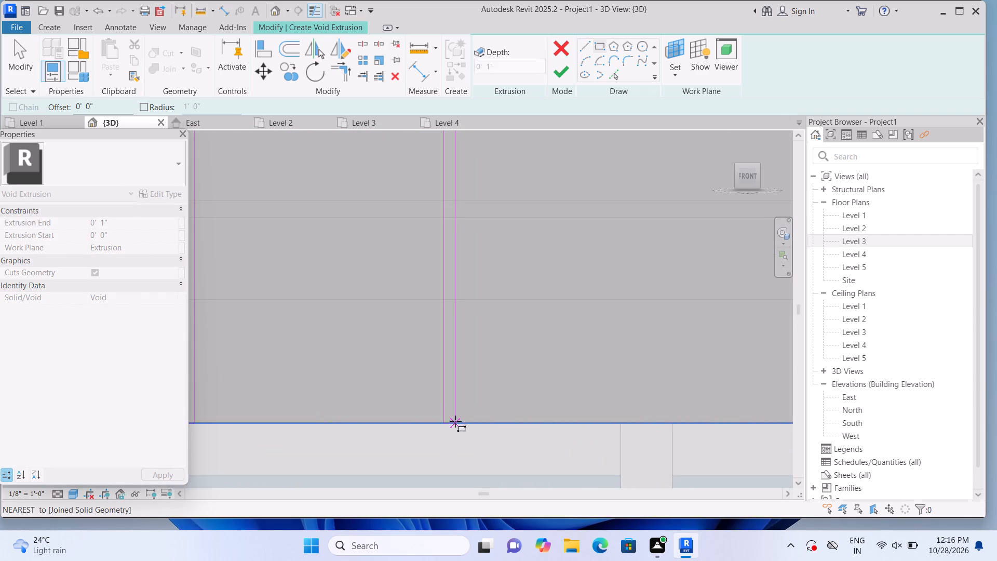
double_click(452, 421)
scroll(474, 418, down, 5)
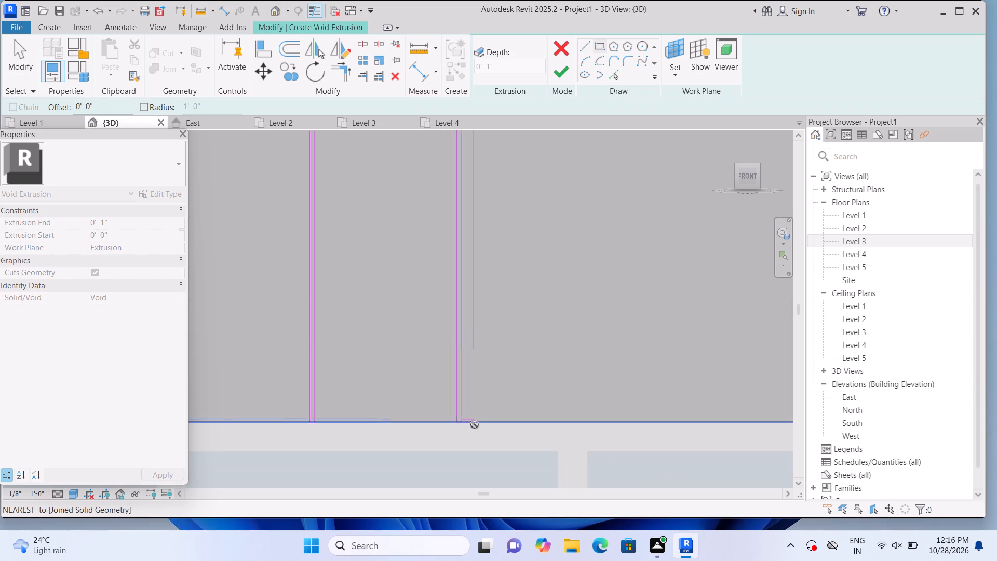
scroll(475, 424, down, 8)
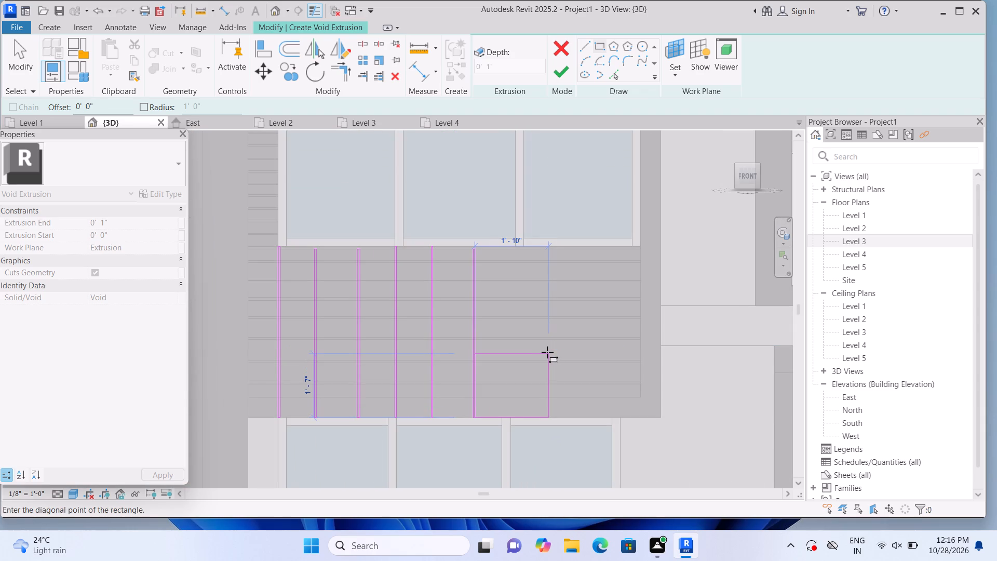
key(Escape)
Sketch a seventh vertical strip about 1/4" wide and 4'-3" tall, from the upper window's second intermediate mullion to the panel's bottom edge.
scroll(518, 341, down, 8)
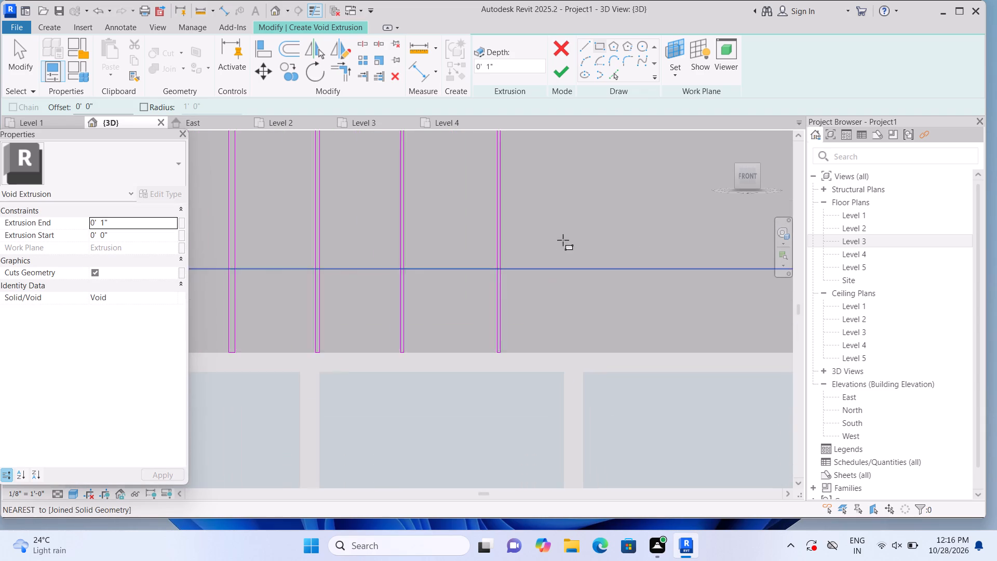
middle_drag(566, 226, 492, 393)
scroll(494, 335, down, 3)
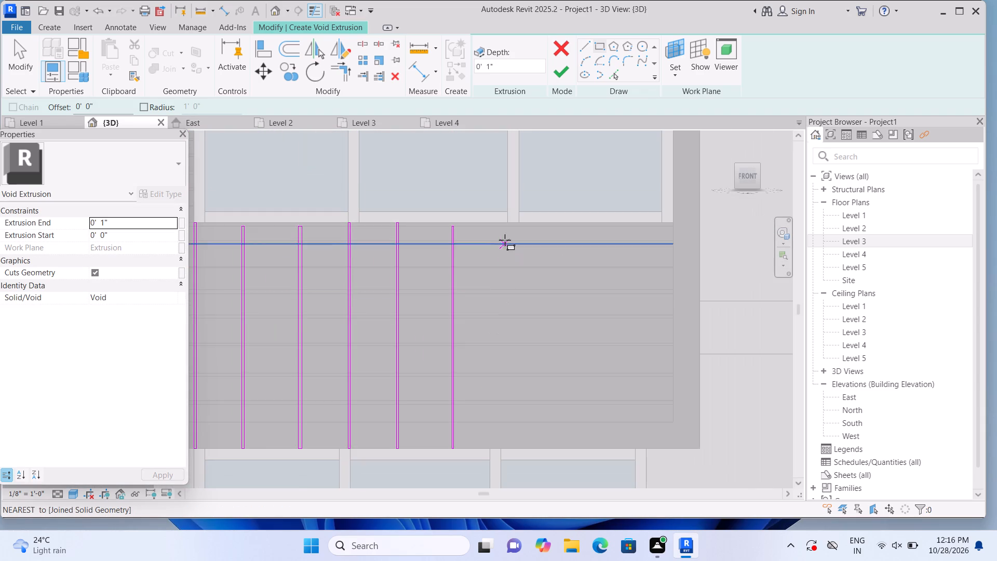
click(508, 224)
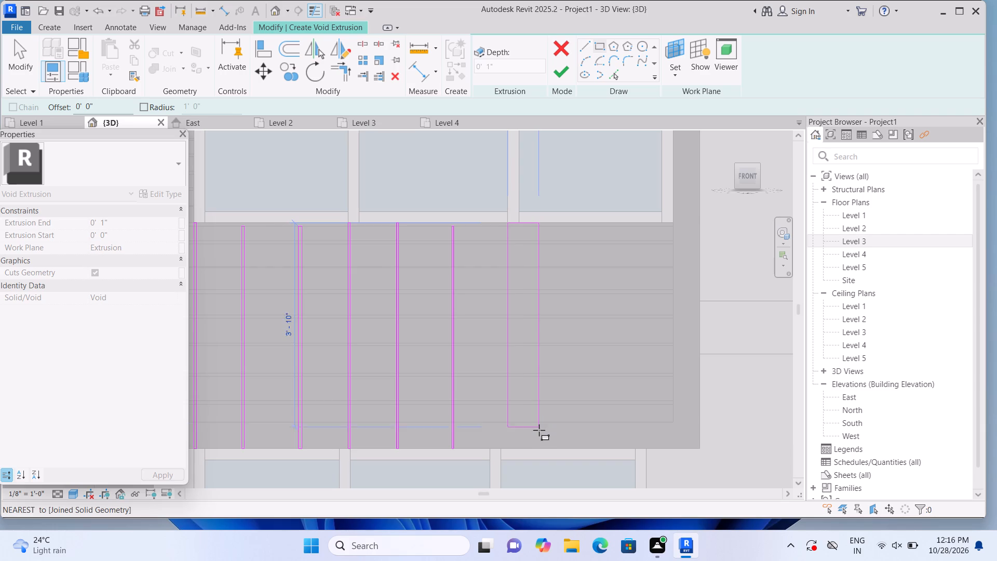
scroll(538, 435, up, 3)
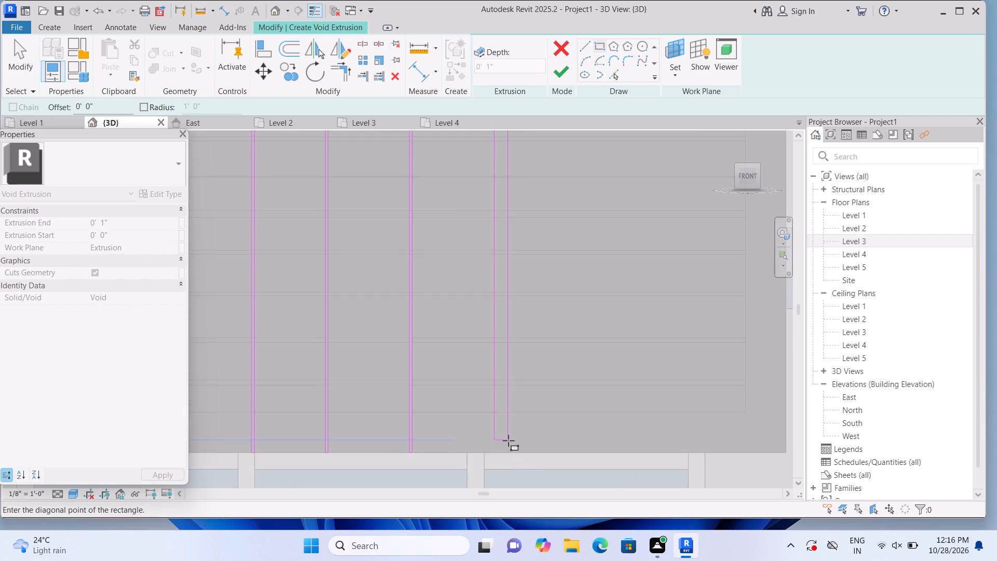
scroll(507, 442, up, 9)
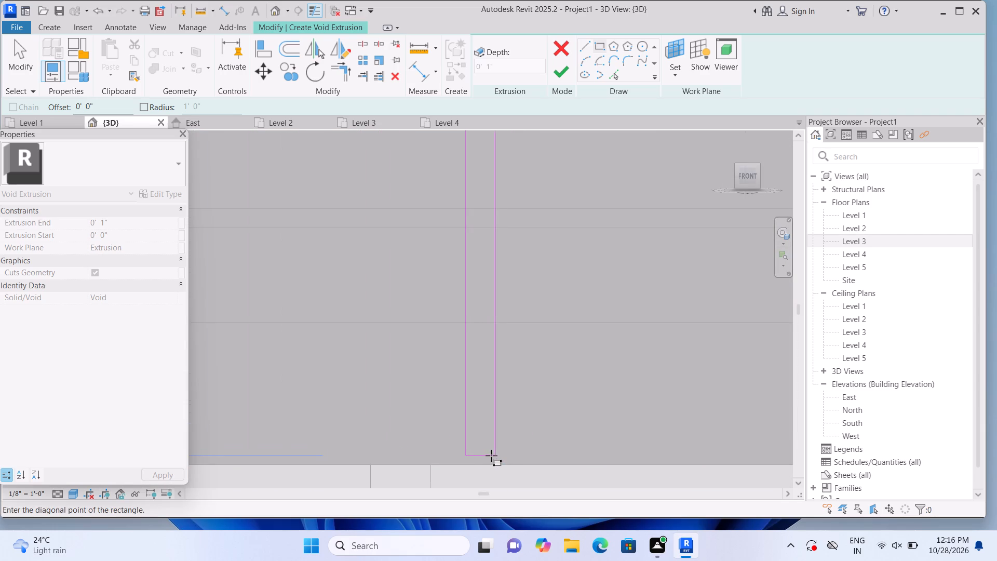
scroll(480, 463, up, 2)
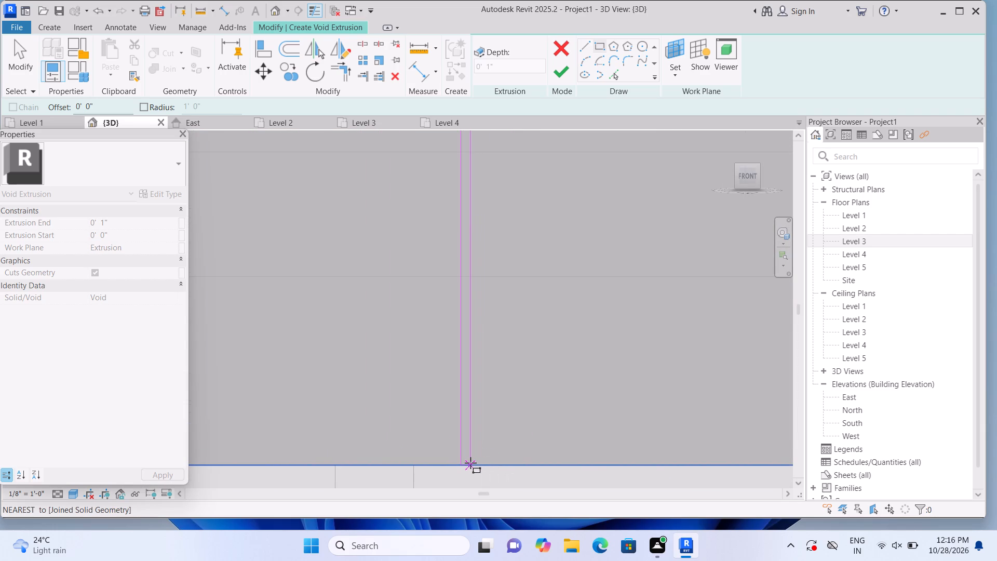
click(468, 463)
scroll(511, 455, down, 11)
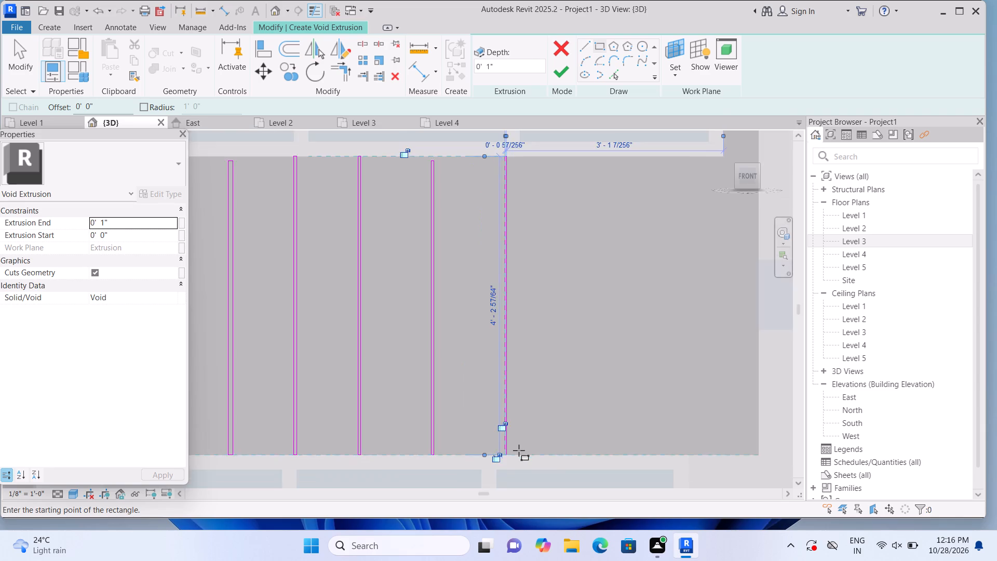
scroll(519, 450, down, 5)
key(Escape)
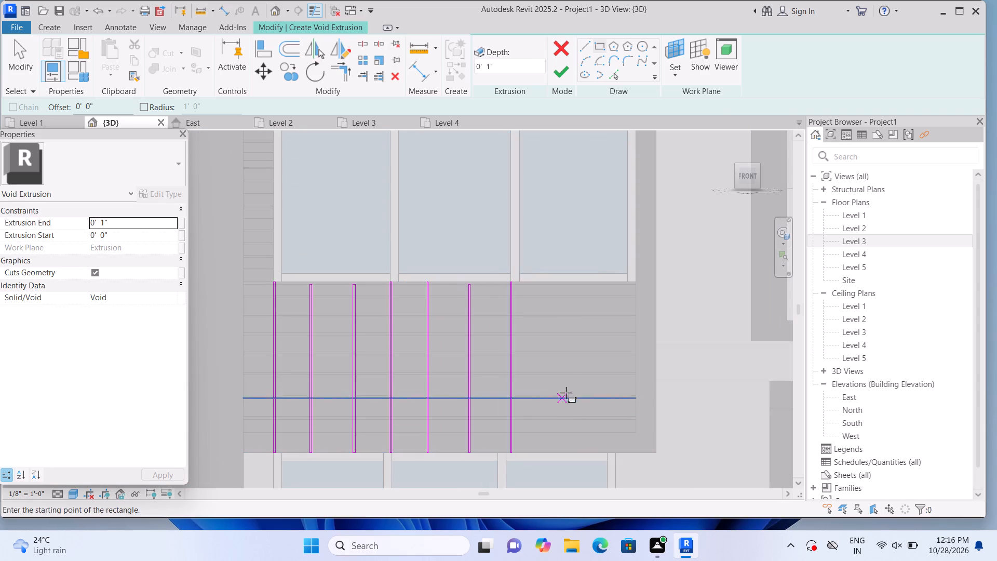
Sketch an eighth thin vertical strip about 4'-2" tall, right of the seventh, ending at the panel's bottom edge.
middle_drag(551, 380, 492, 381)
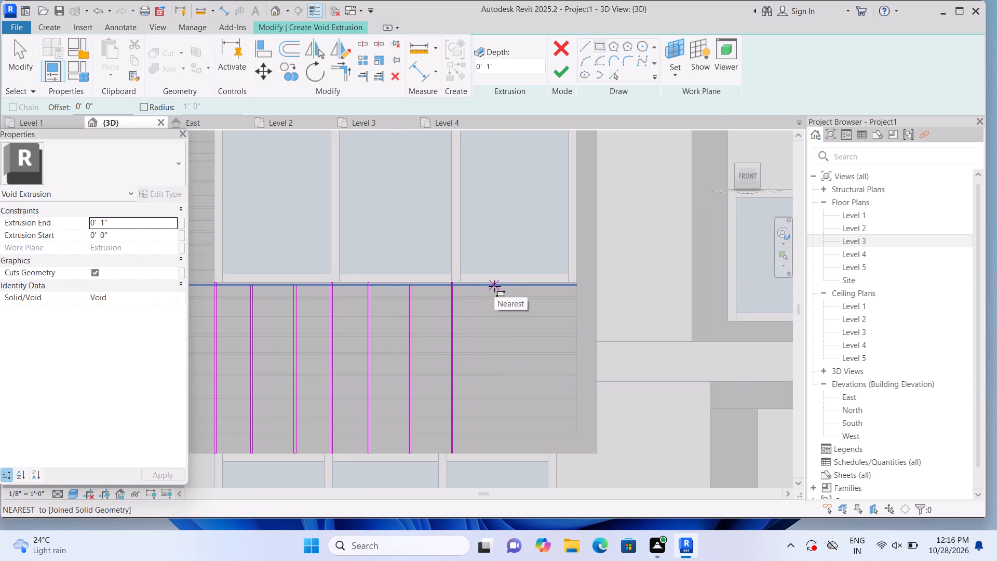
click(490, 284)
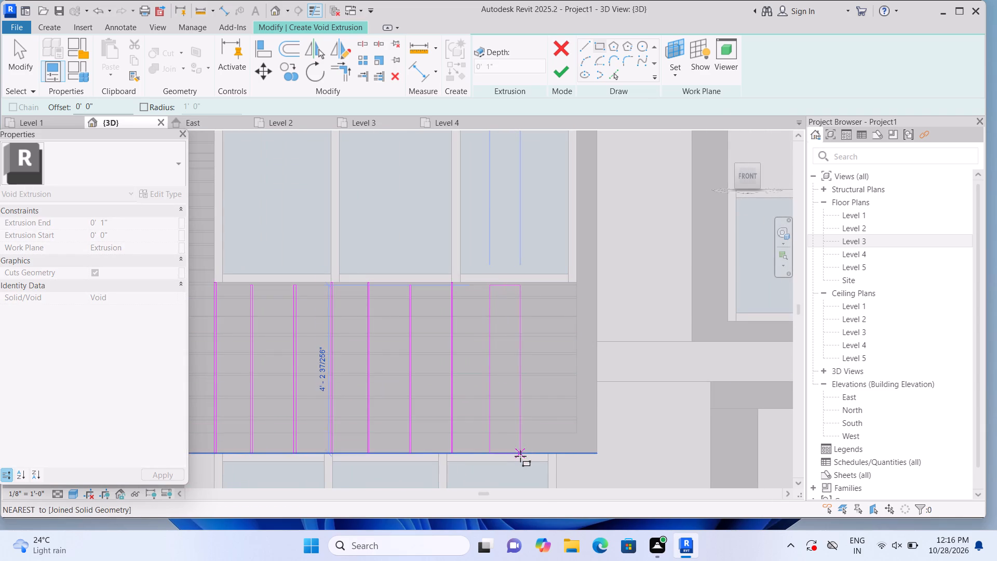
scroll(520, 456, up, 12)
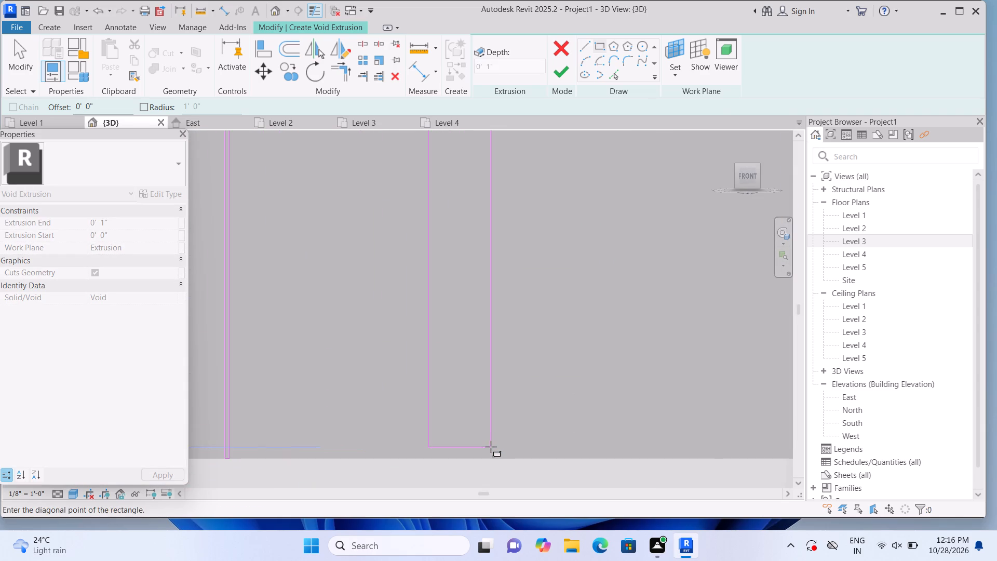
scroll(483, 455, up, 2)
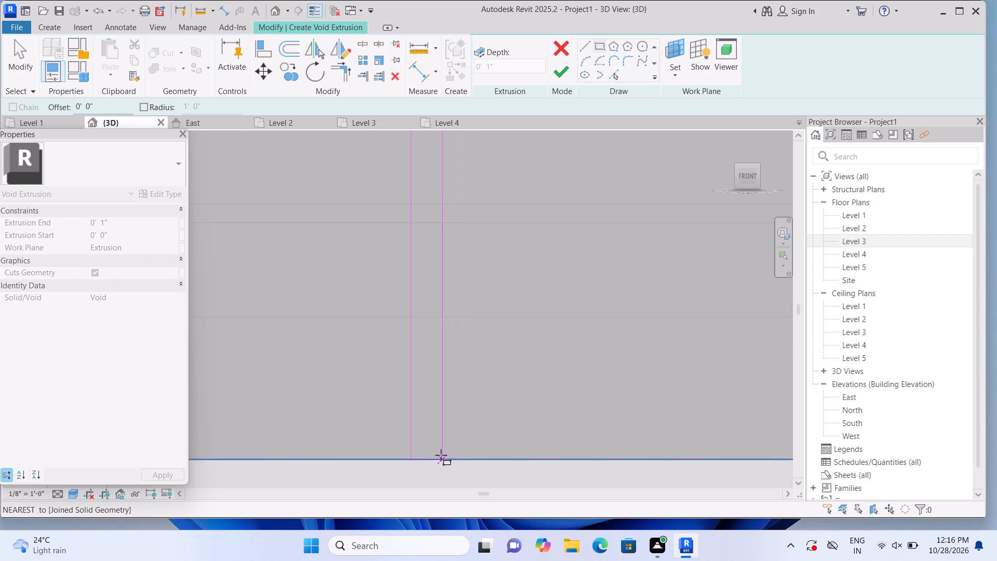
click(417, 457)
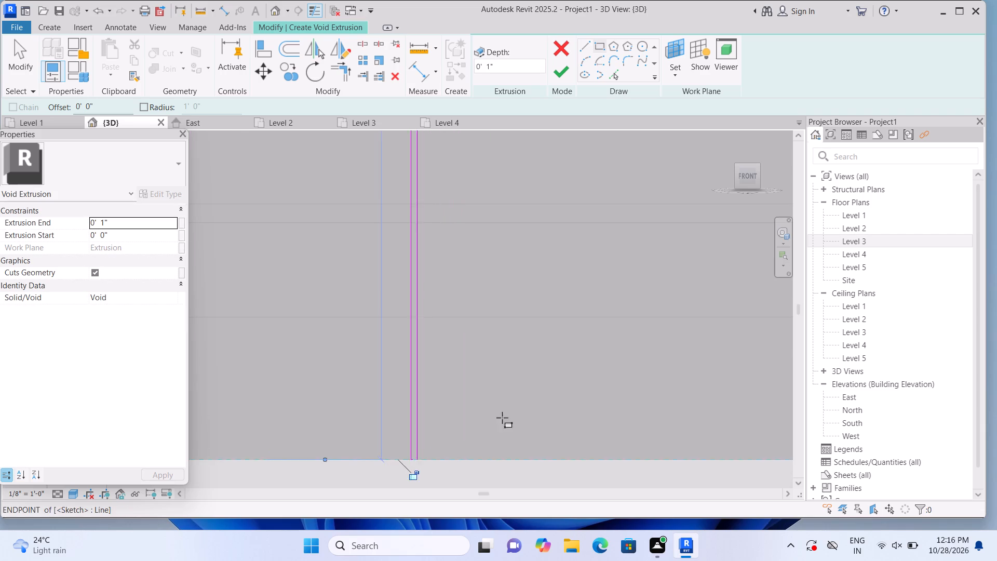
Sketch a ninth thin vertical strip about 4'-2" tall, right of the eighth, beneath the upper window's last pane, down to the panel's bottom edge.
scroll(503, 416, down, 17)
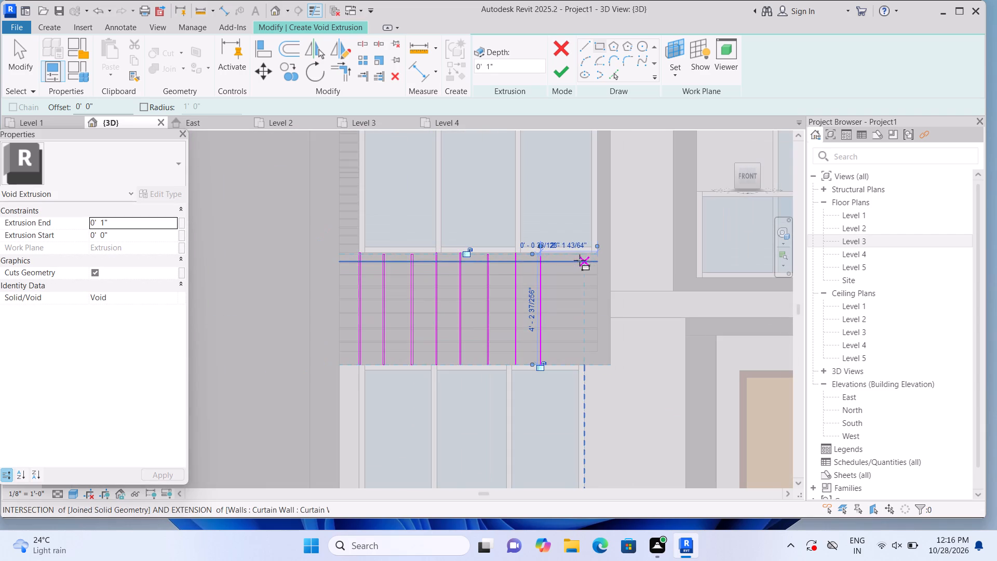
click(568, 256)
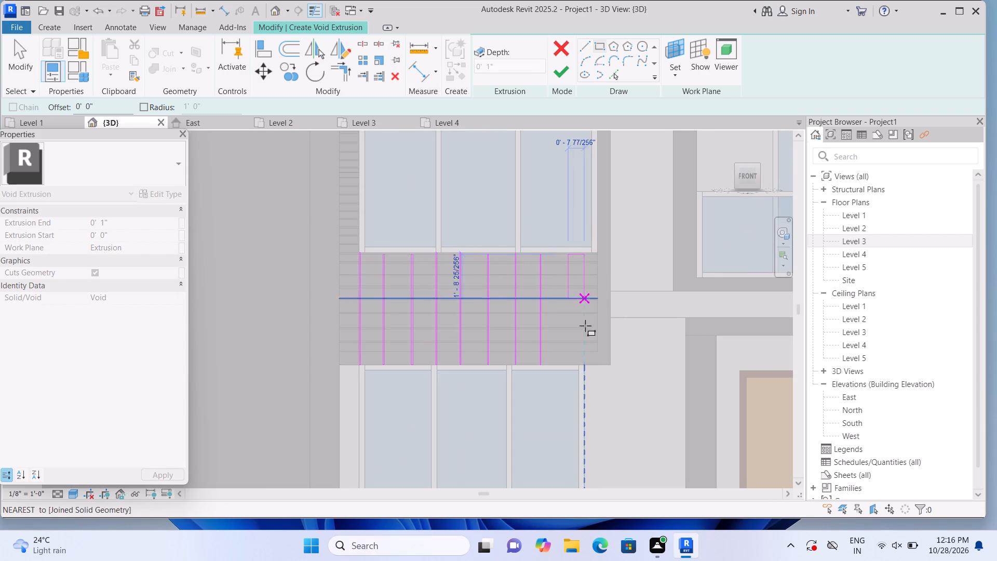
scroll(573, 360, up, 8)
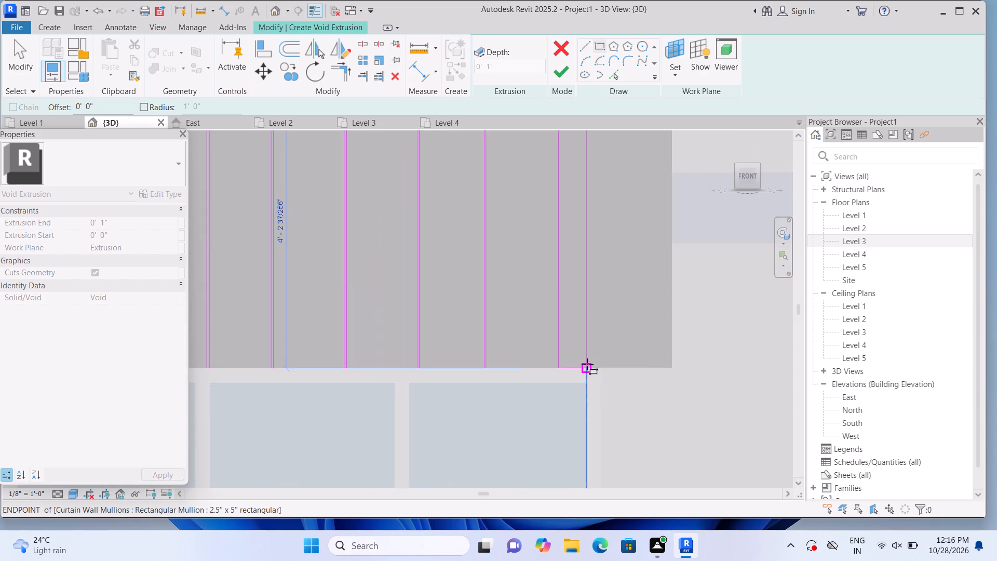
scroll(587, 364, up, 8)
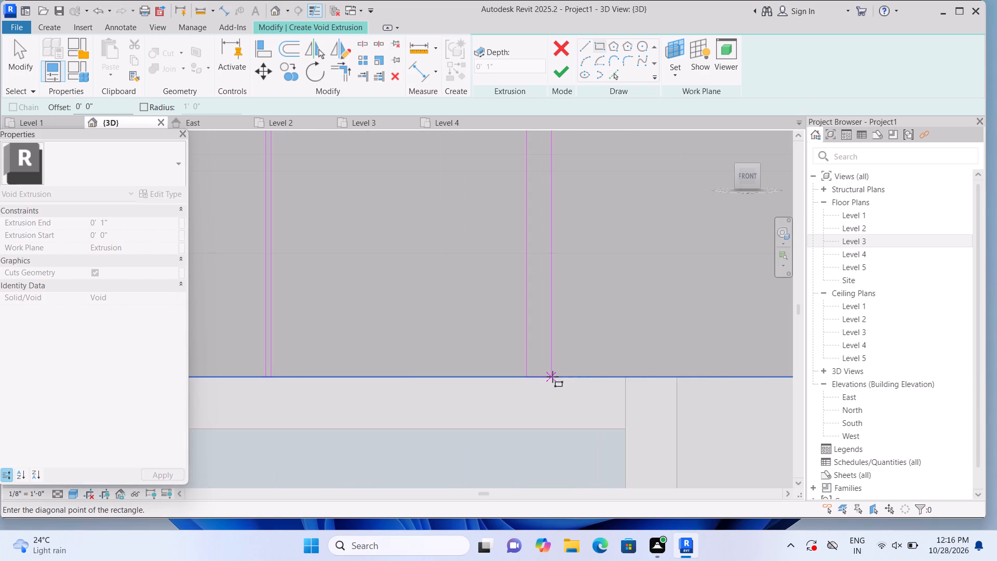
scroll(546, 375, up, 2)
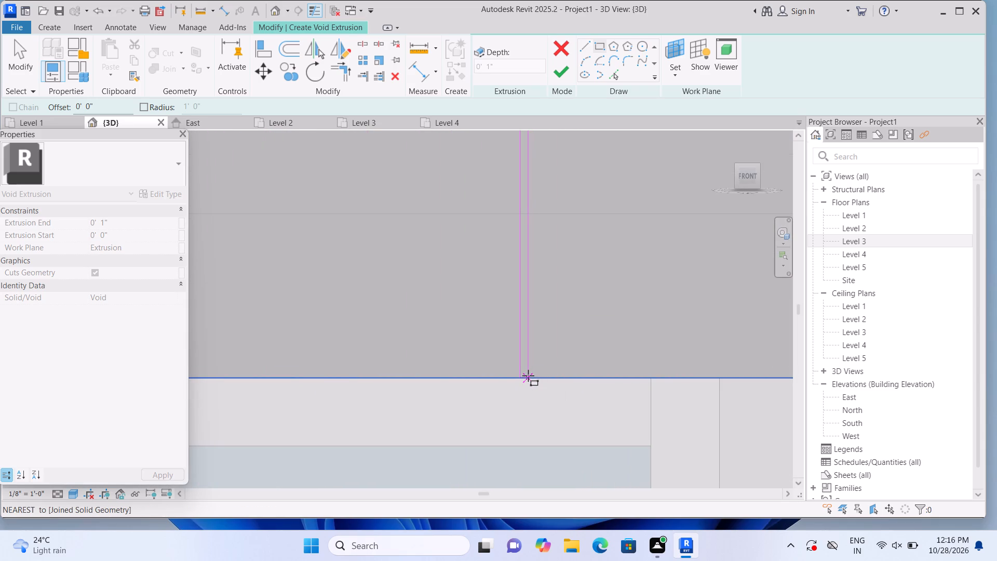
click(528, 376)
Finish the void extrusion sketch so the nine vertical strips cut grooves 1" deep into the panel.
scroll(544, 387, down, 18)
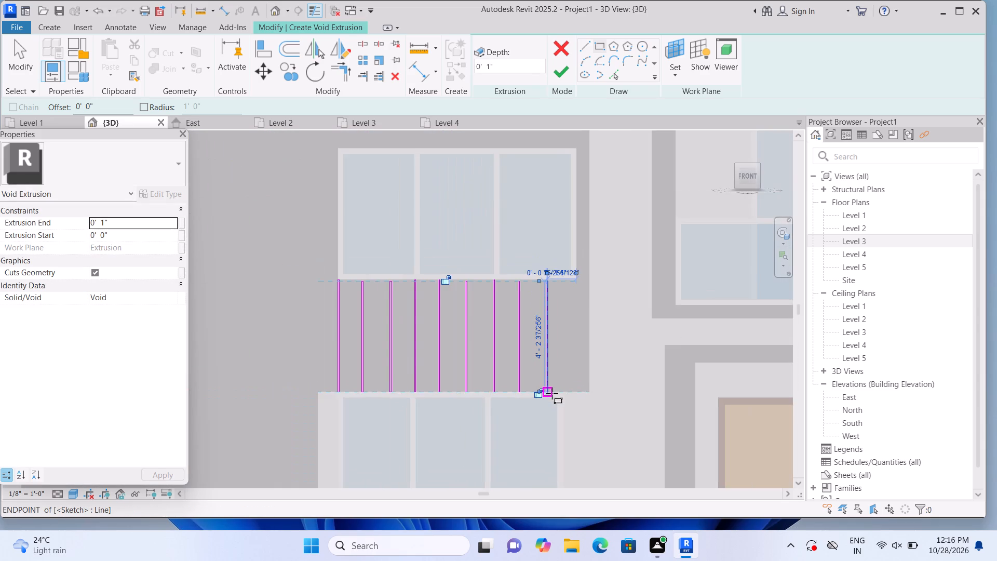
scroll(552, 393, down, 2)
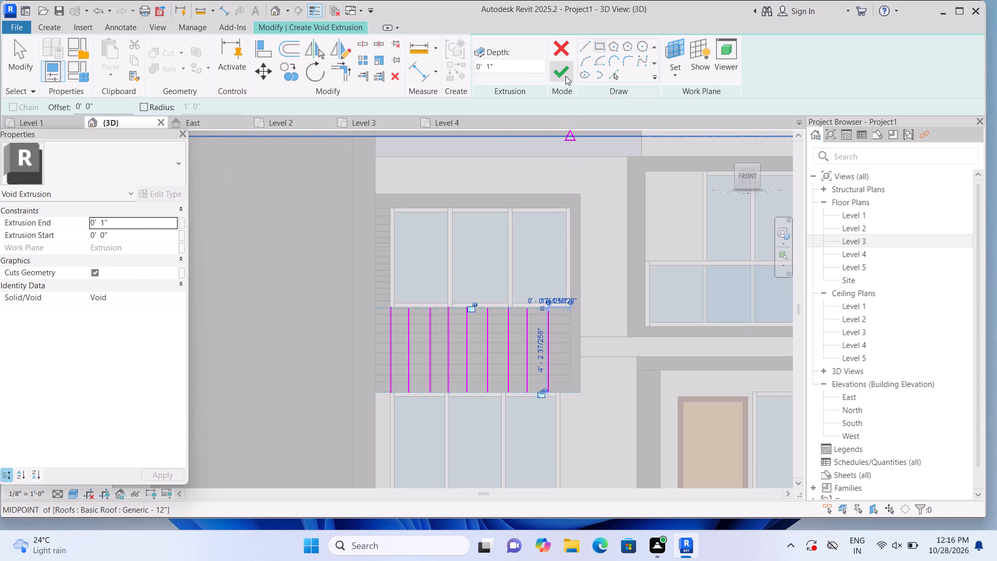
click(561, 71)
scroll(588, 286, down, 1)
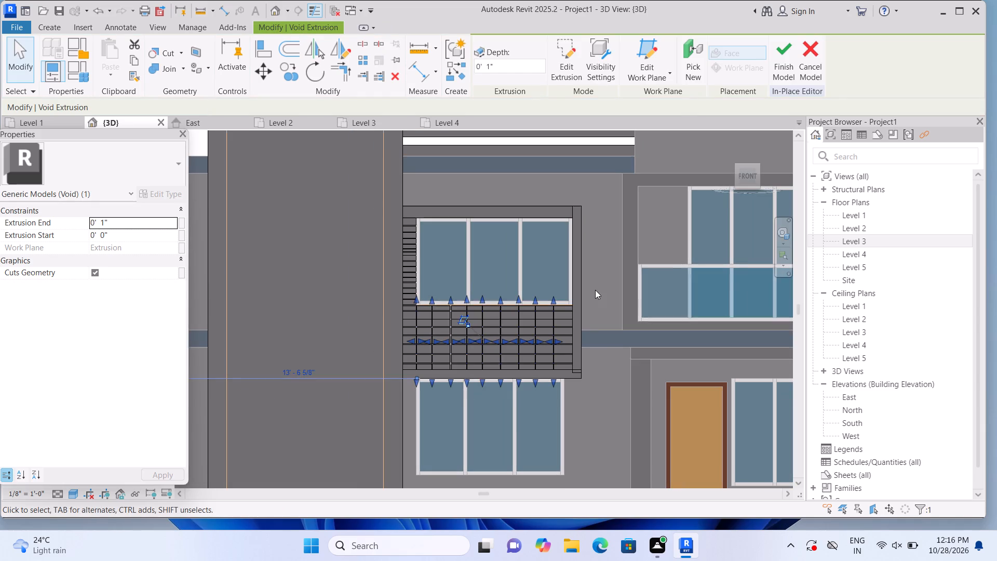
click(595, 290)
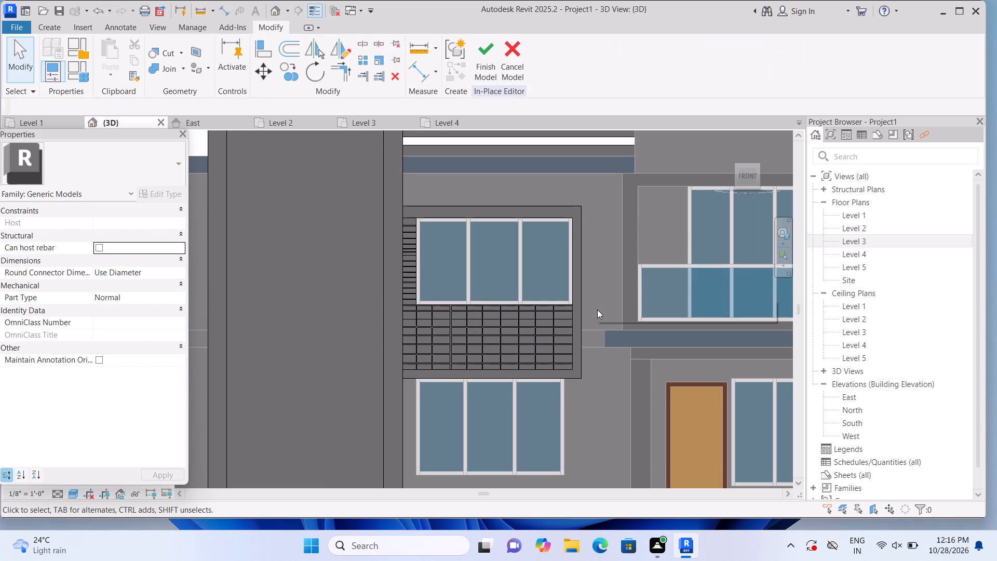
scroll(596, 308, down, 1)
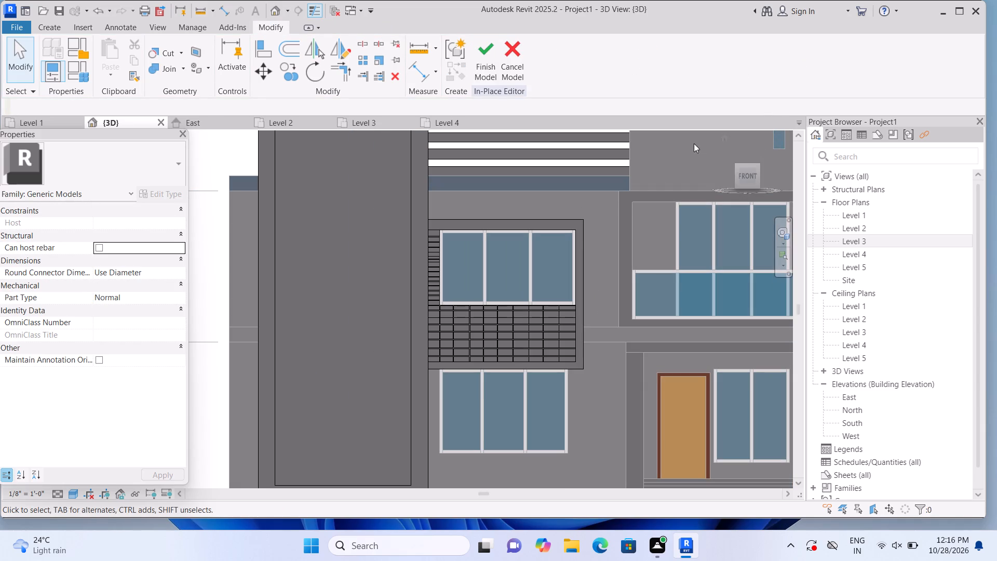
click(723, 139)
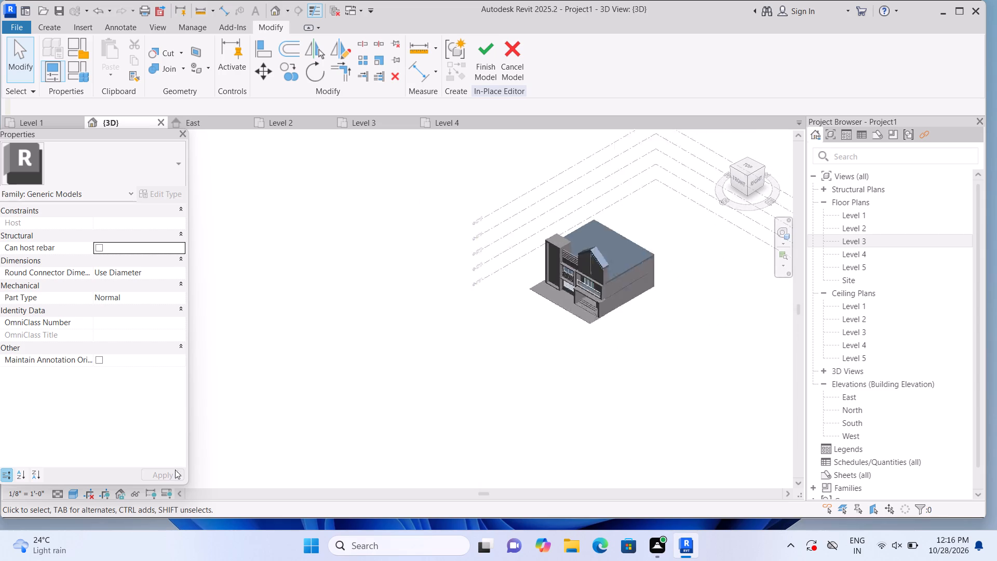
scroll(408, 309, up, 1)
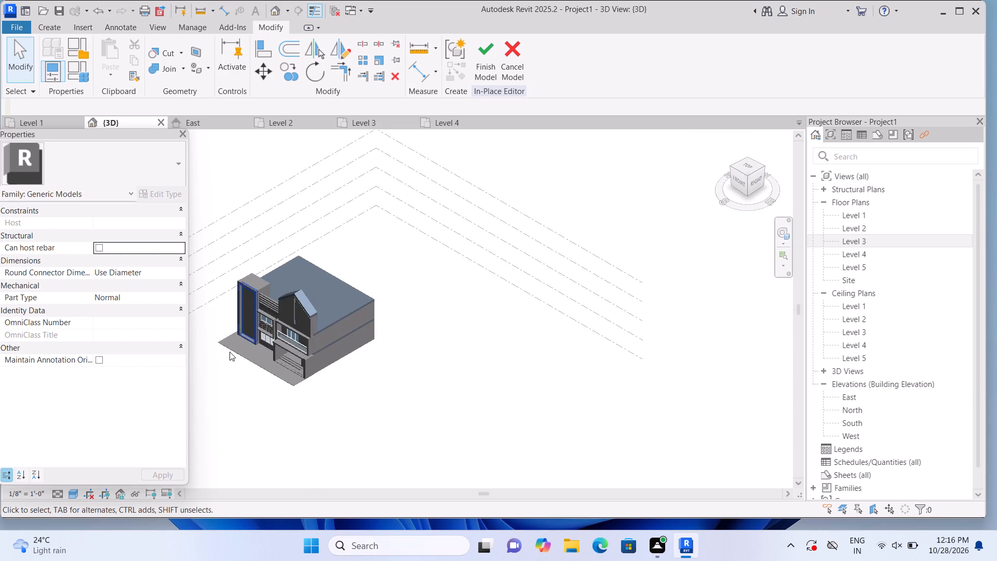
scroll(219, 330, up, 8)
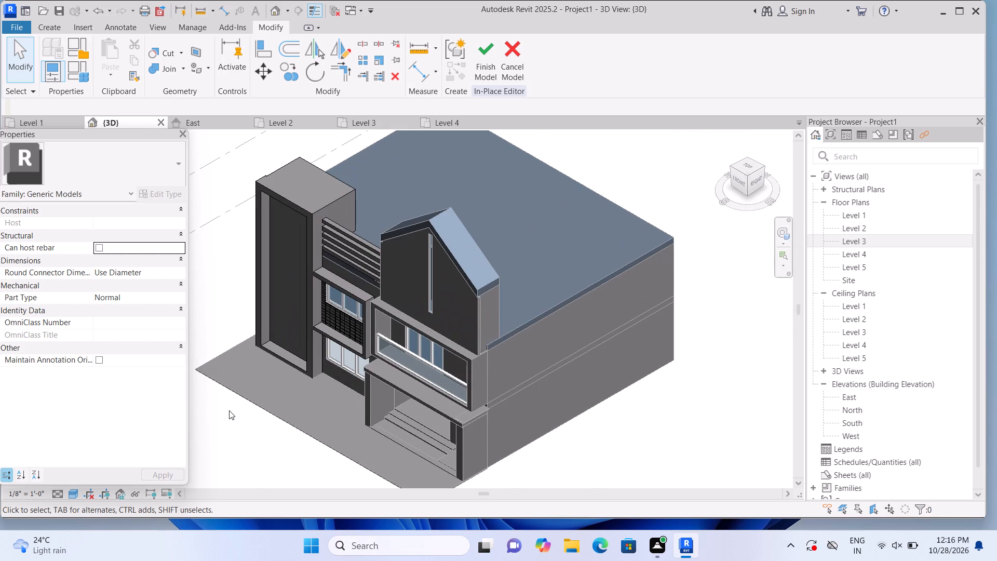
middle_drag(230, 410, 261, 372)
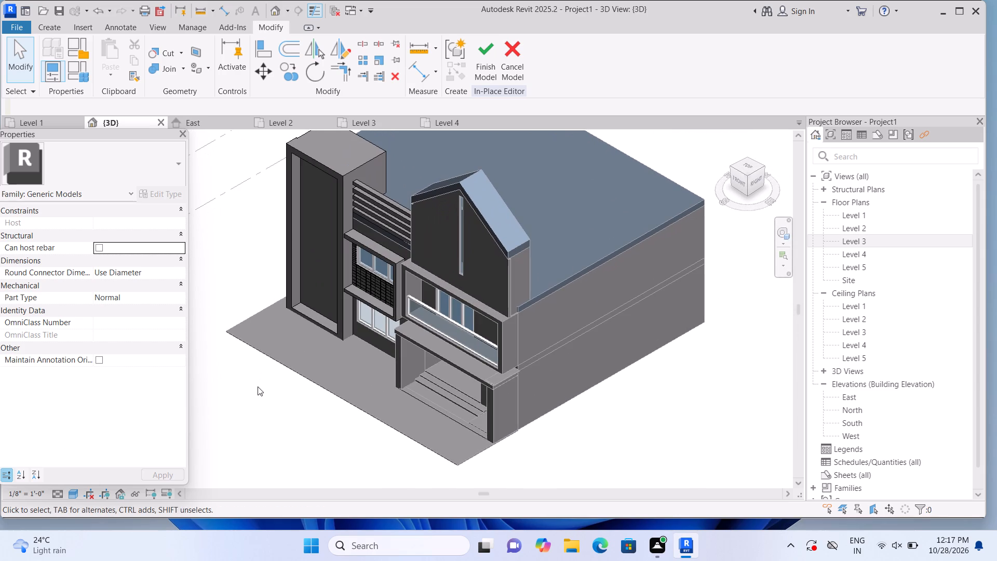
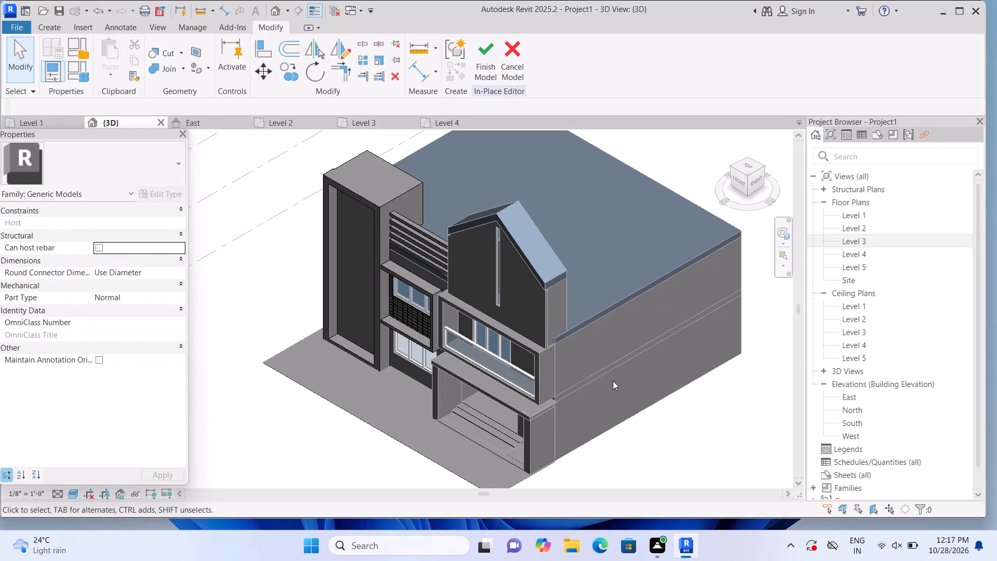
Start a void extrusion from the front view, with the tower's recessed front panel picked as its work plane.
click(739, 183)
scroll(283, 309, up, 4)
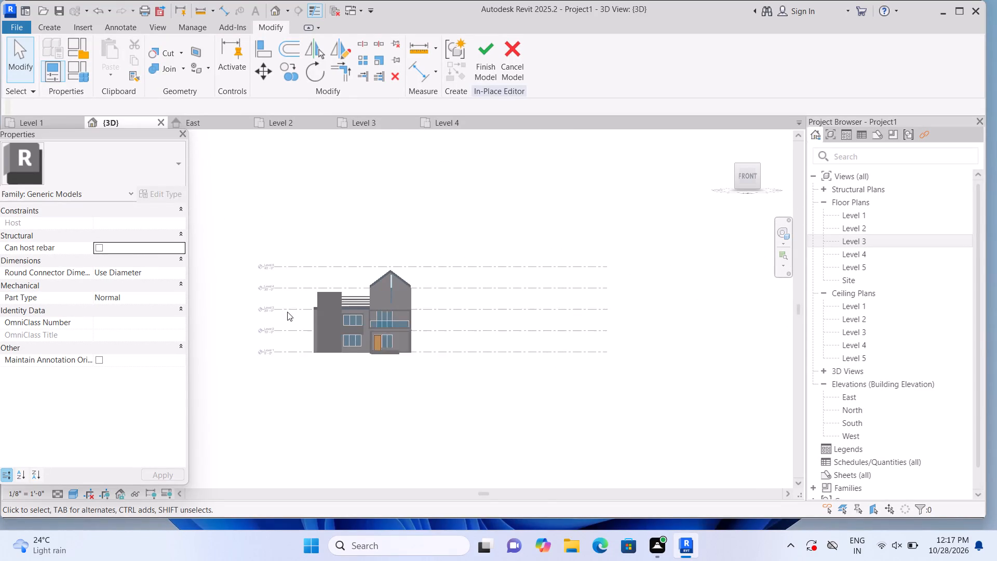
scroll(287, 312, up, 4)
middle_drag(304, 367, 366, 377)
scroll(367, 377, up, 1)
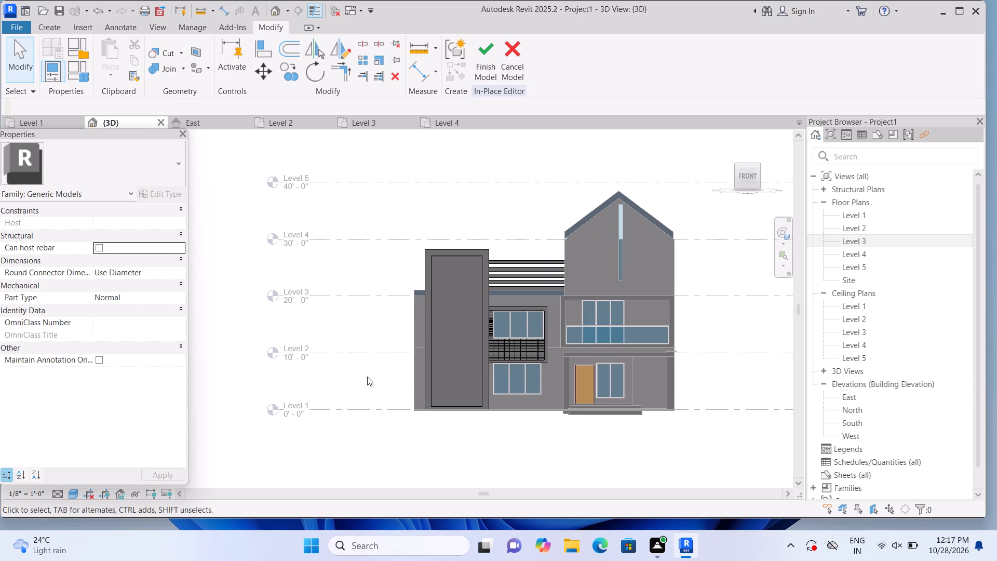
scroll(454, 317, up, 2)
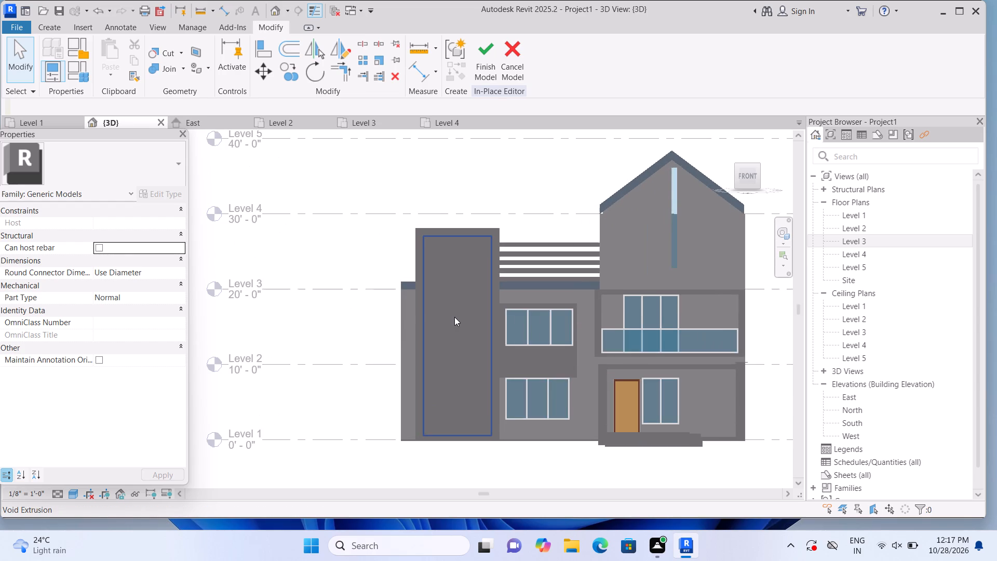
click(58, 22)
click(265, 70)
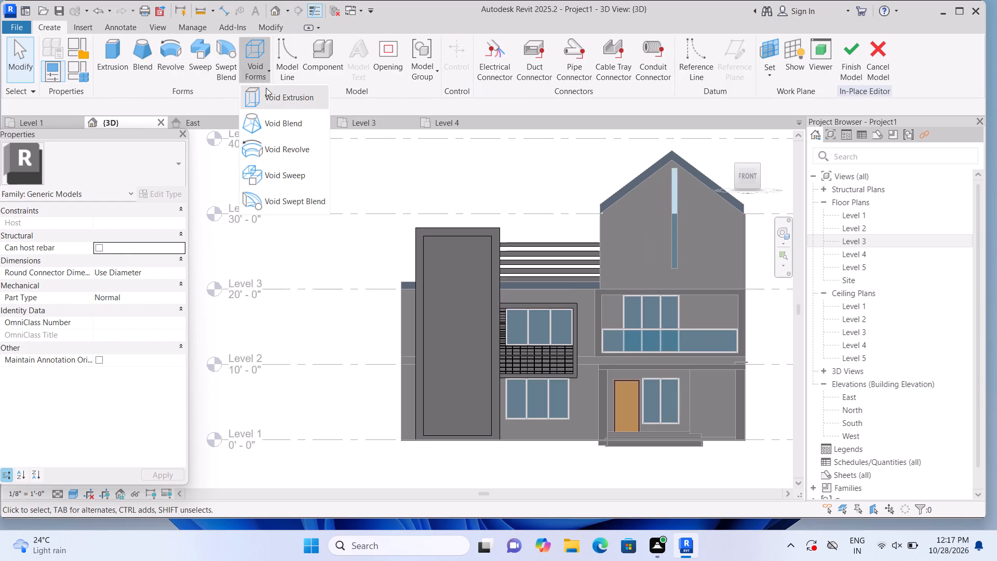
click(269, 100)
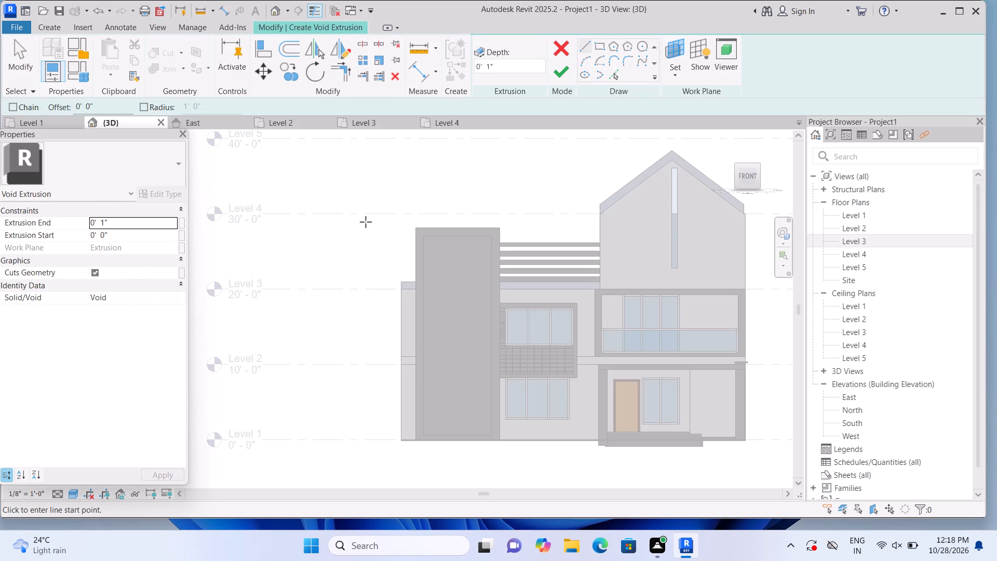
middle_drag(366, 223, 289, 192)
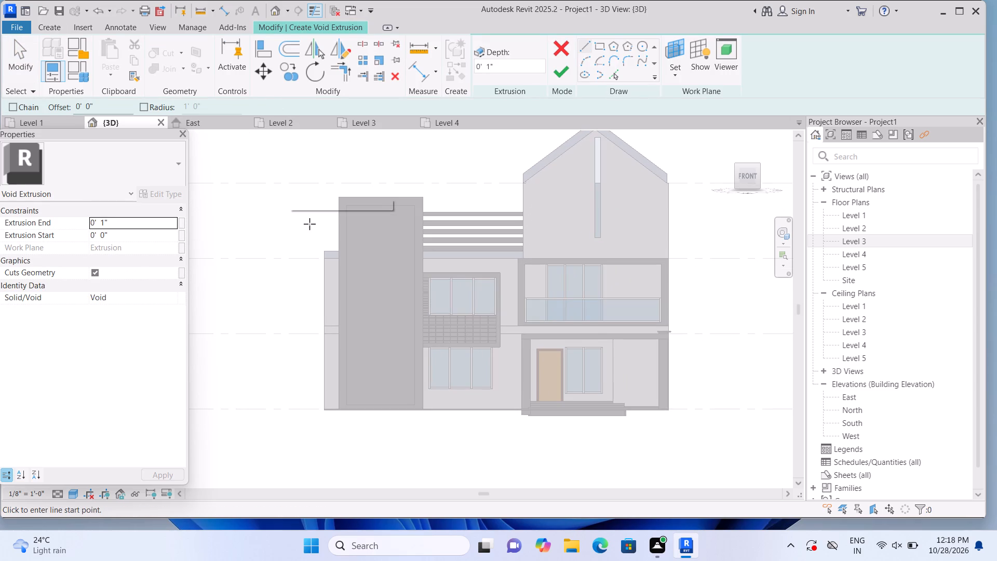
scroll(318, 257, up, 2)
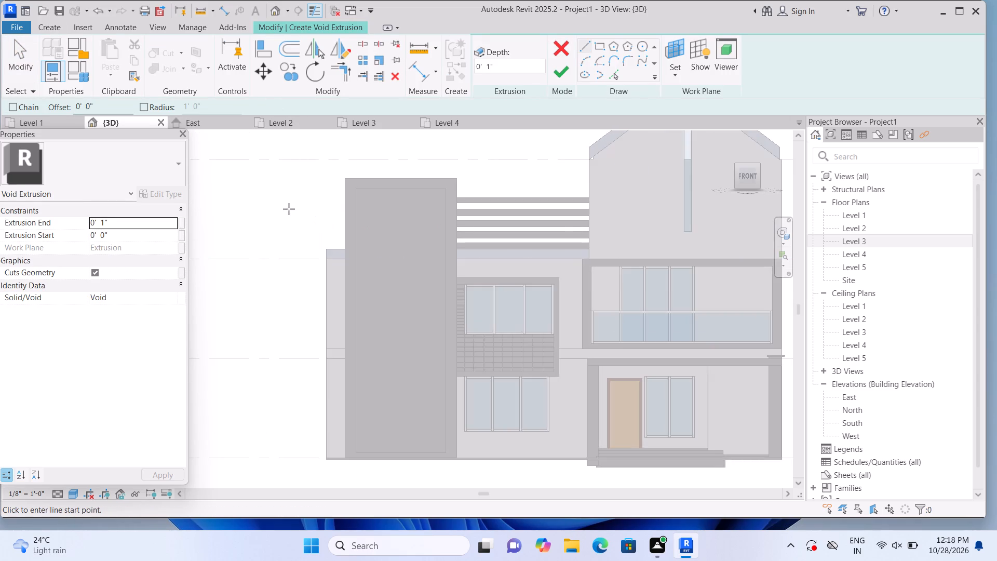
middle_drag(289, 209, 282, 244)
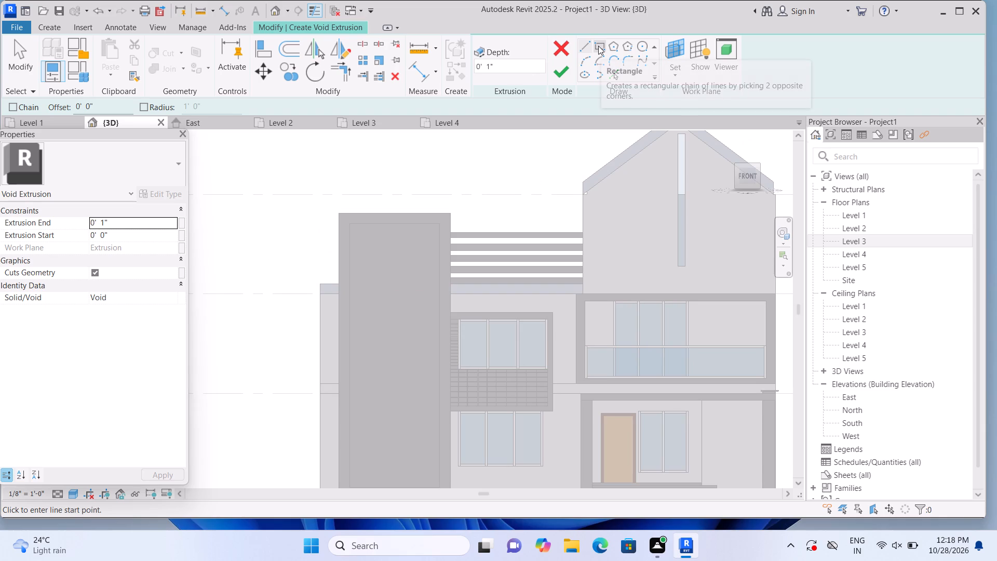
click(672, 73)
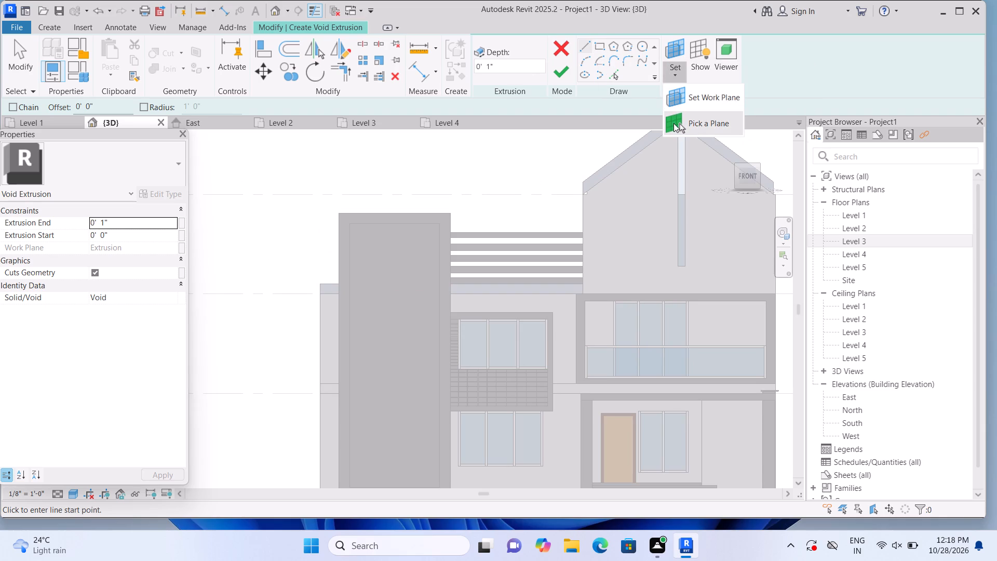
click(673, 123)
click(430, 243)
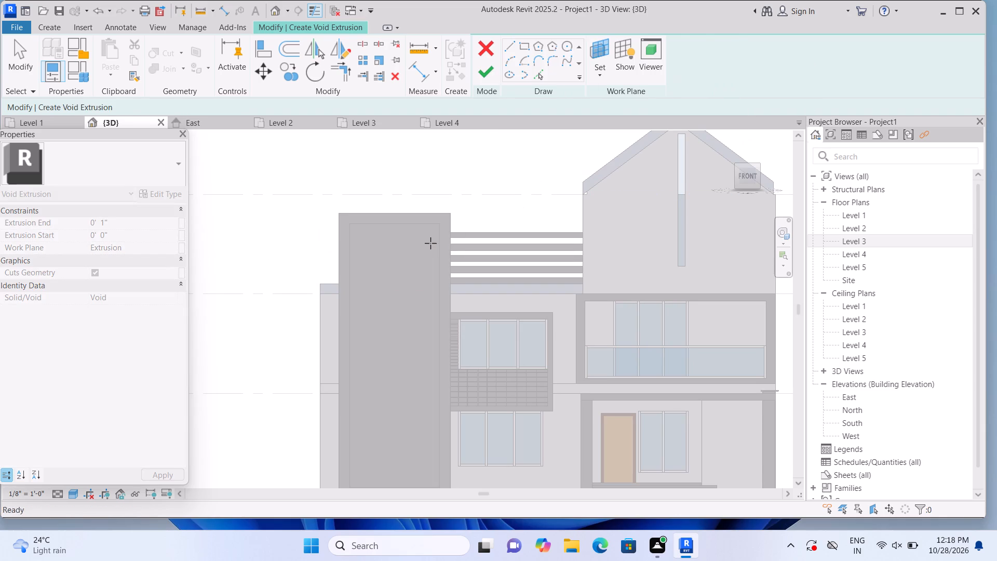
Sketch a thin horizontal rectangular strip about 9'-0" long near the top of the tower's recessed panel, spanning its full width.
click(601, 50)
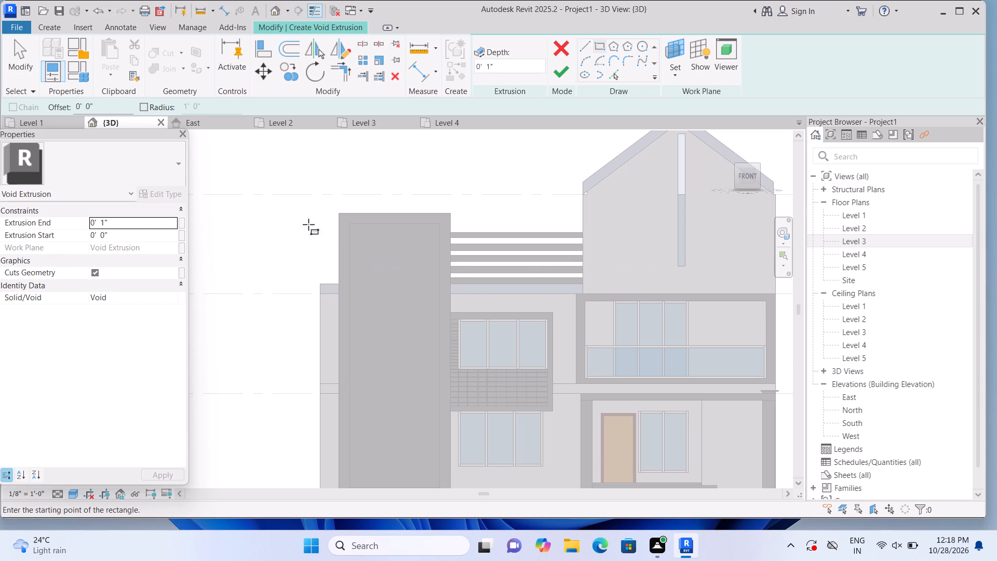
scroll(353, 240, up, 1)
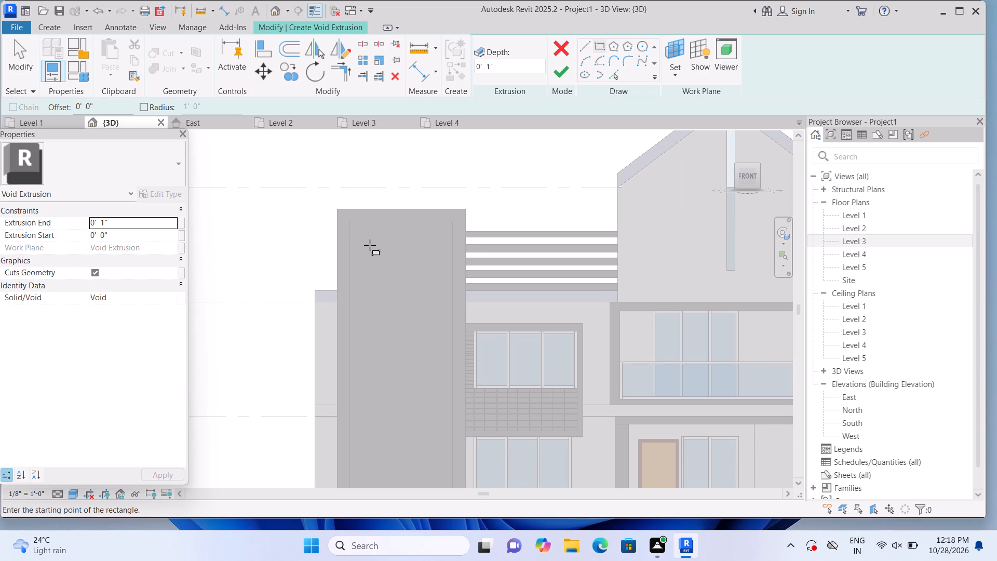
click(353, 235)
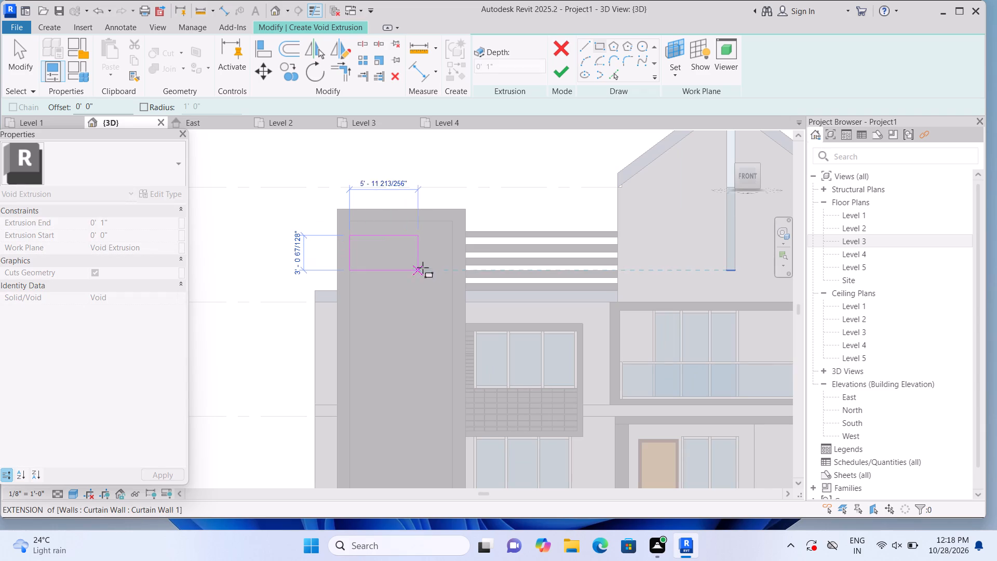
scroll(449, 268, up, 1)
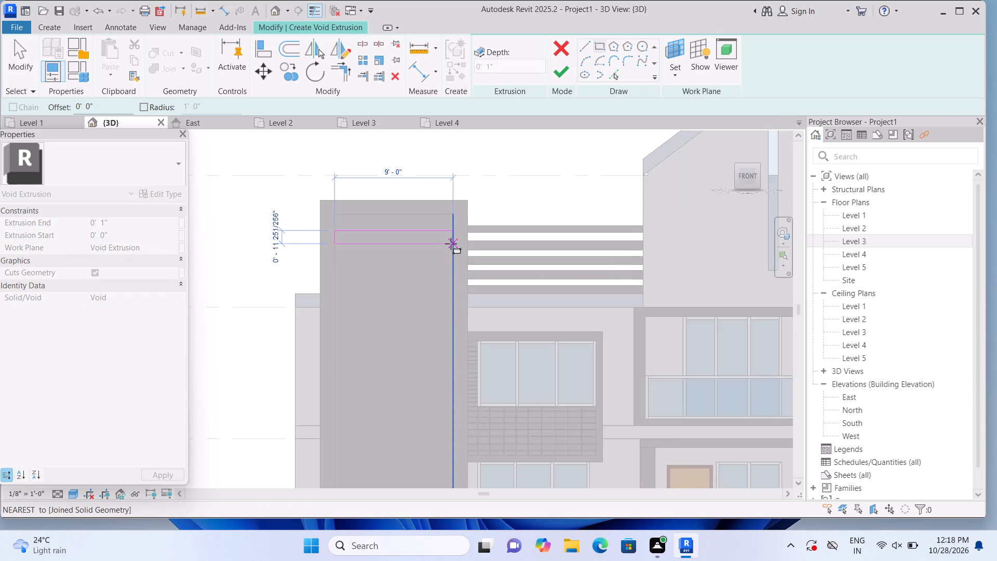
scroll(451, 244, up, 8)
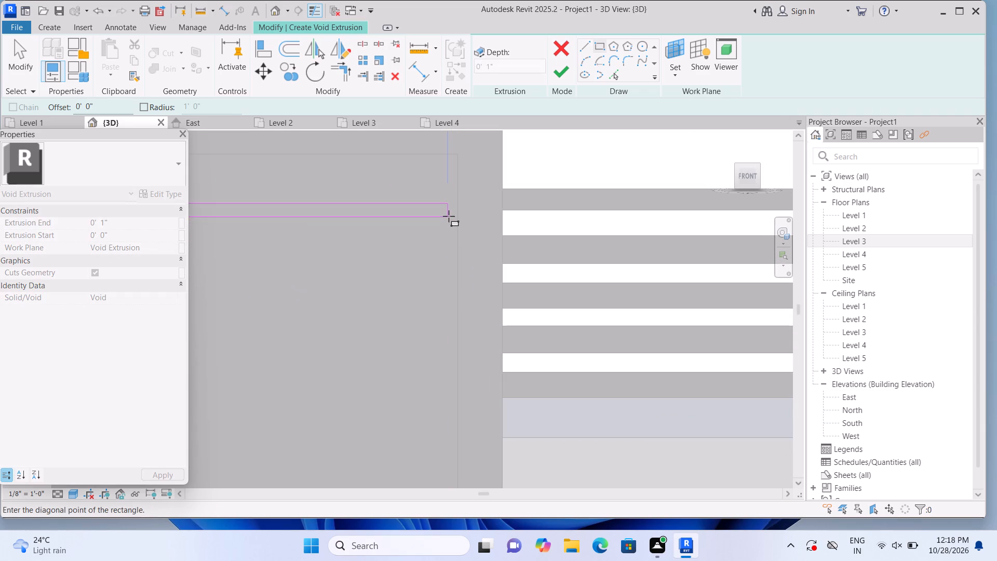
scroll(455, 211, up, 5)
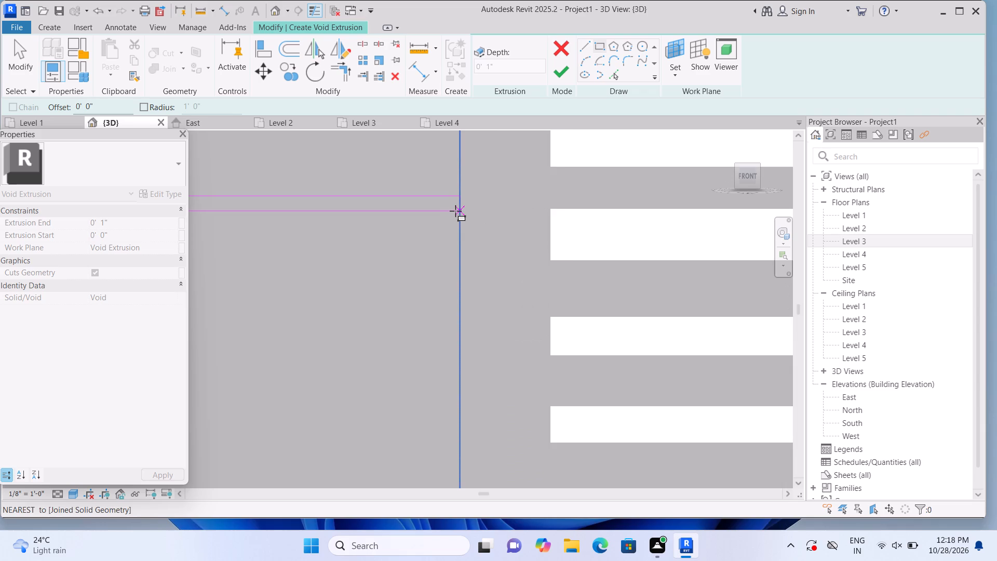
scroll(455, 211, up, 2)
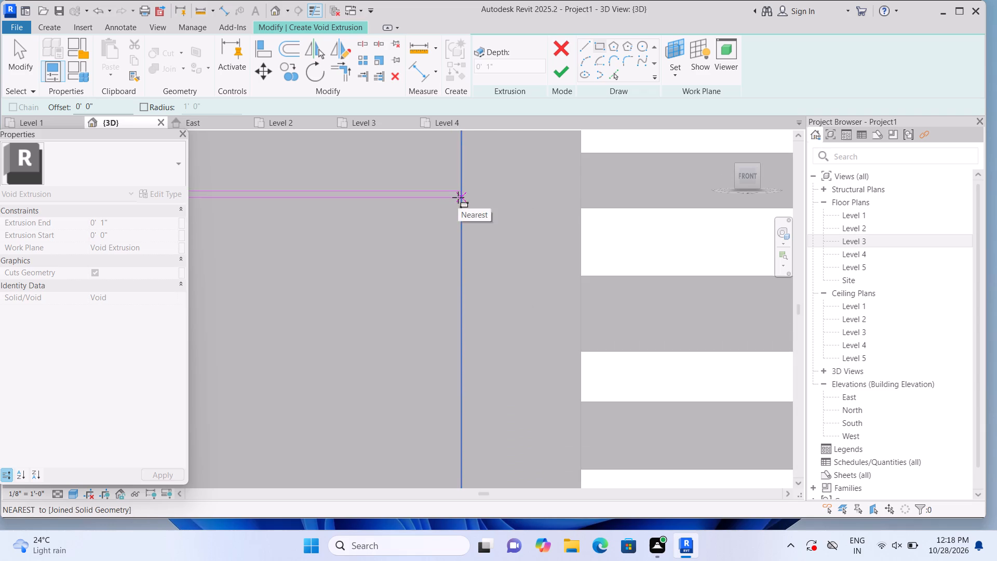
click(459, 197)
scroll(457, 213, down, 8)
scroll(408, 258, down, 3)
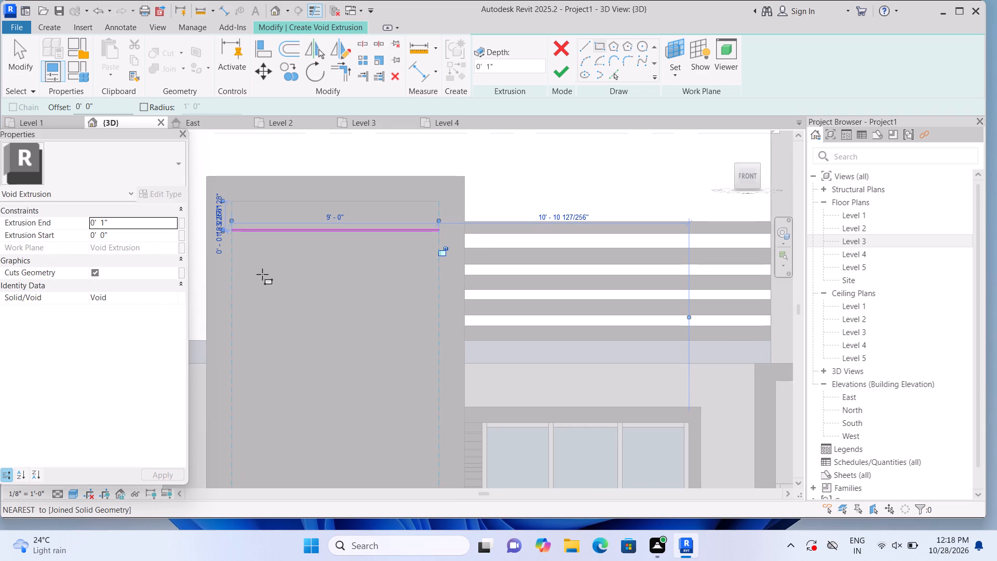
key(Escape)
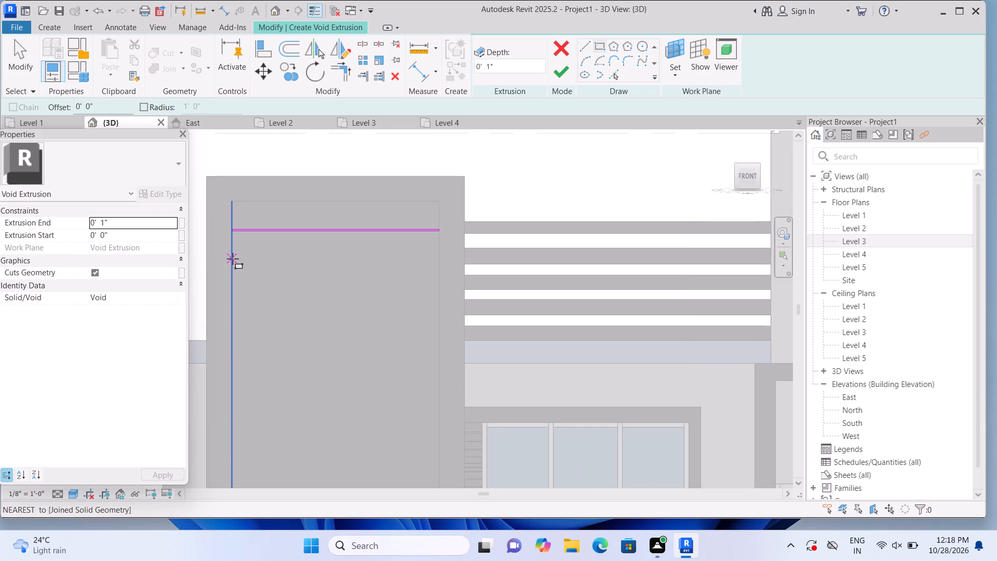
Sketch a second thin horizontal strip about 9'-0" long below the first, between the tower panel's two side edges.
click(233, 259)
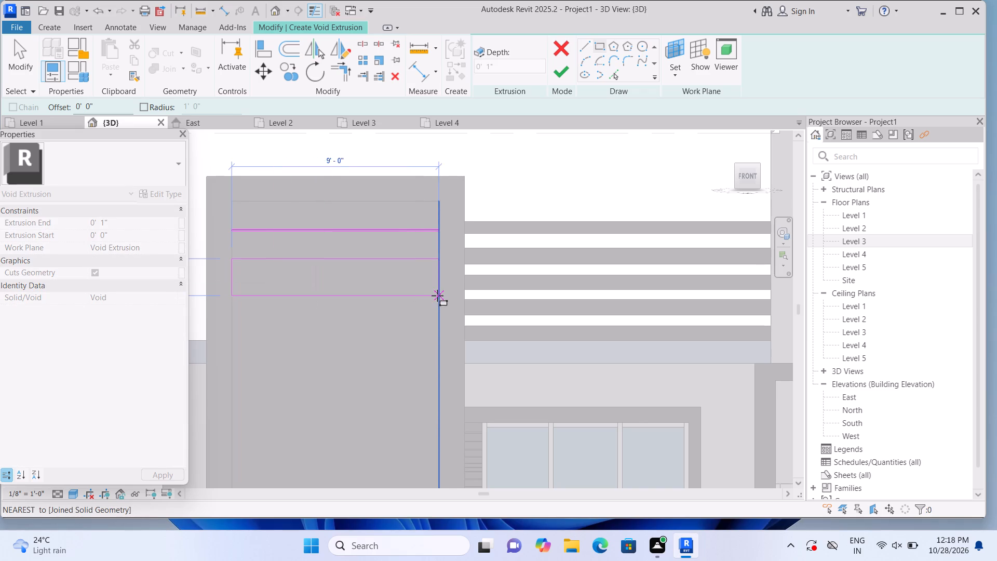
scroll(437, 296, up, 8)
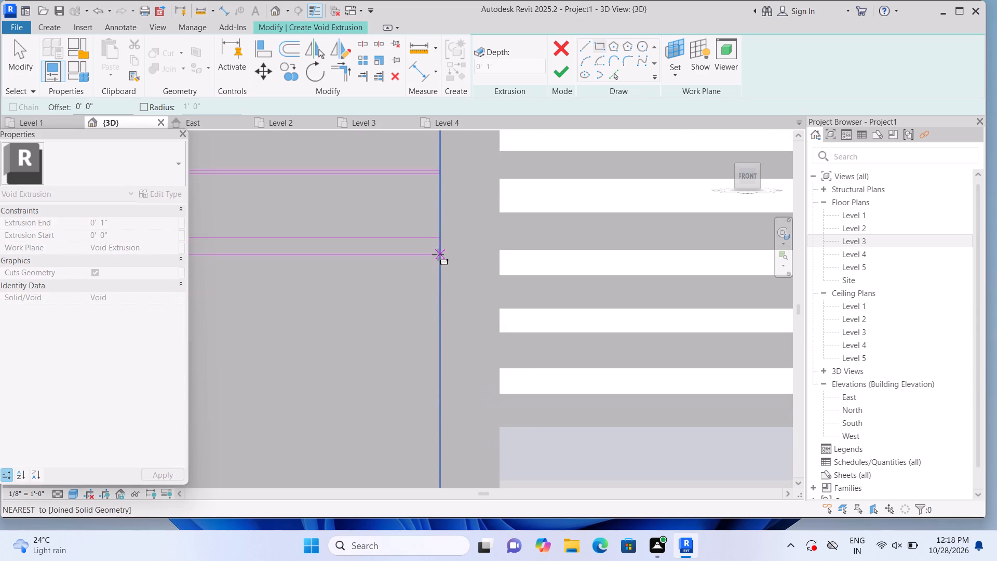
scroll(438, 255, up, 4)
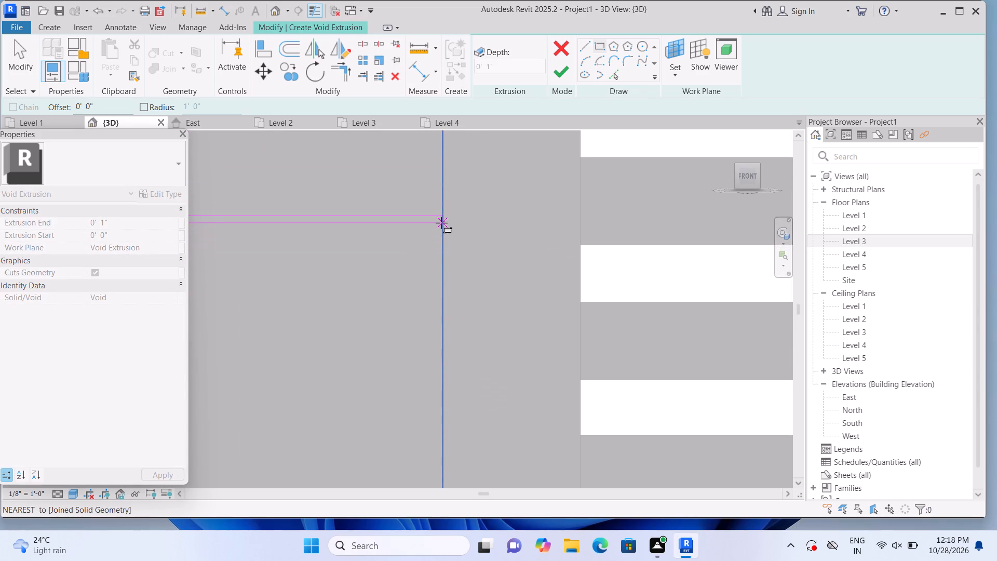
click(441, 223)
scroll(415, 268, down, 8)
scroll(369, 301, down, 7)
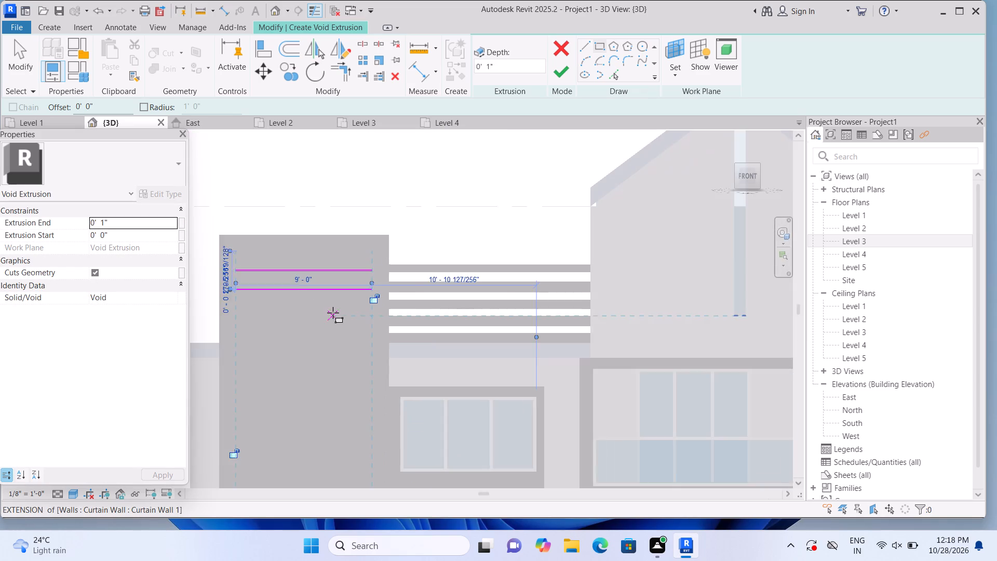
scroll(333, 313, down, 2)
key(Escape)
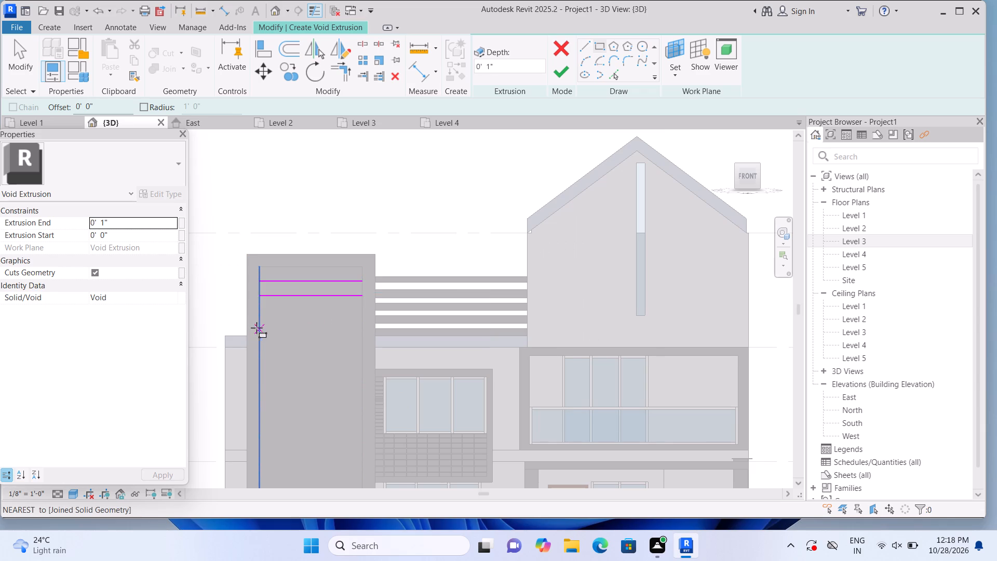
Sketch a third thin horizontal strip about 9'-0" long below the second, across the tower panel's full width.
click(260, 308)
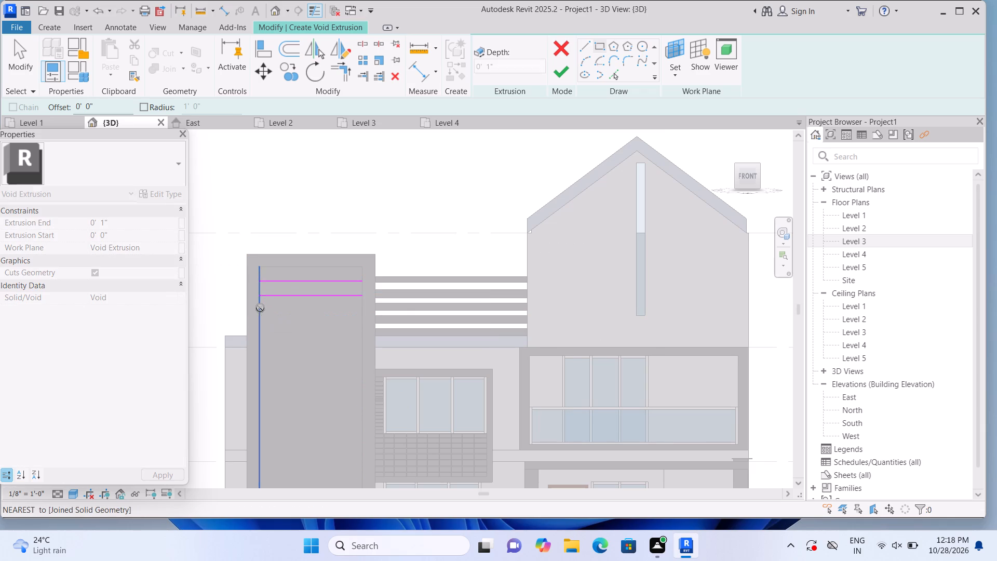
scroll(348, 336, up, 3)
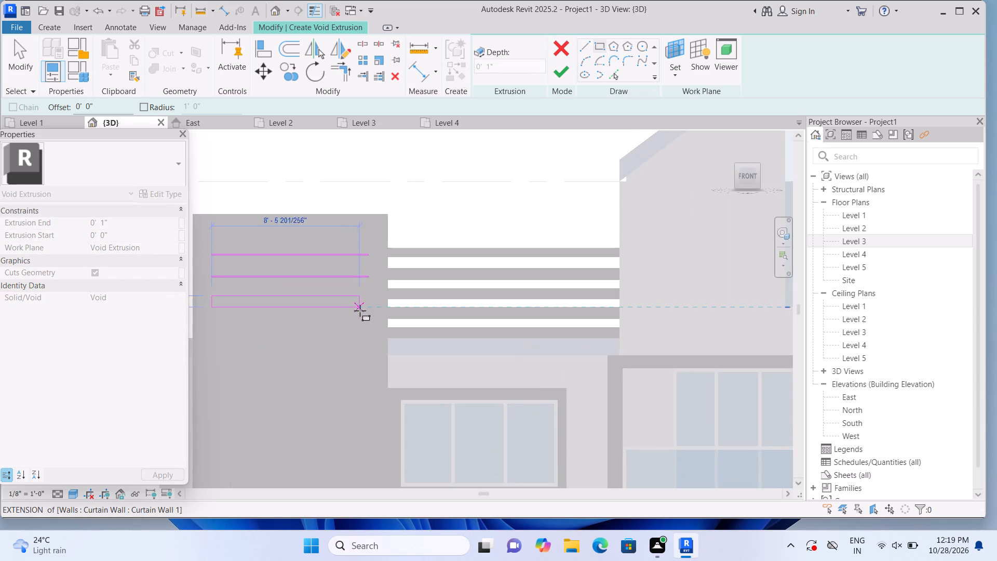
scroll(361, 309, up, 8)
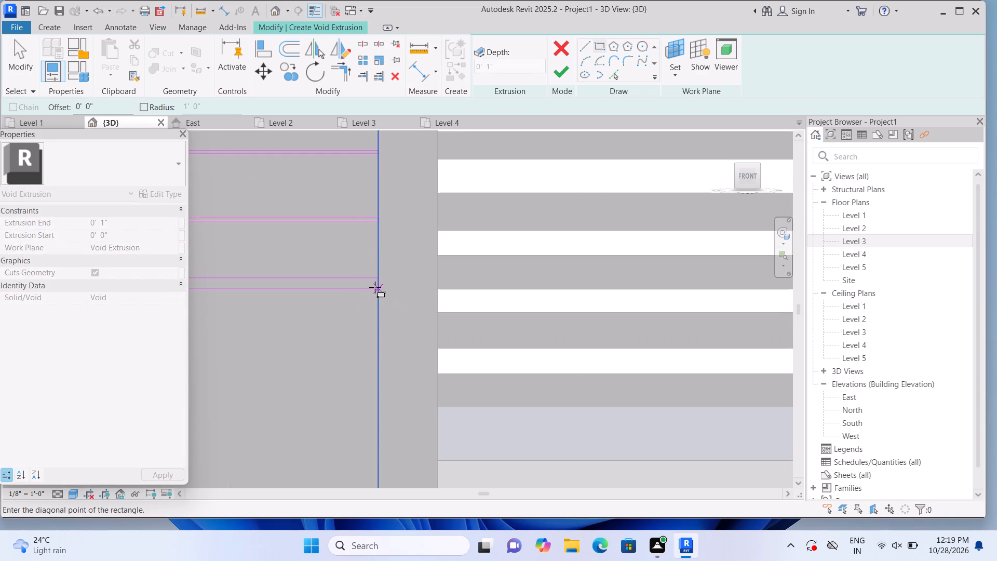
scroll(375, 287, up, 1)
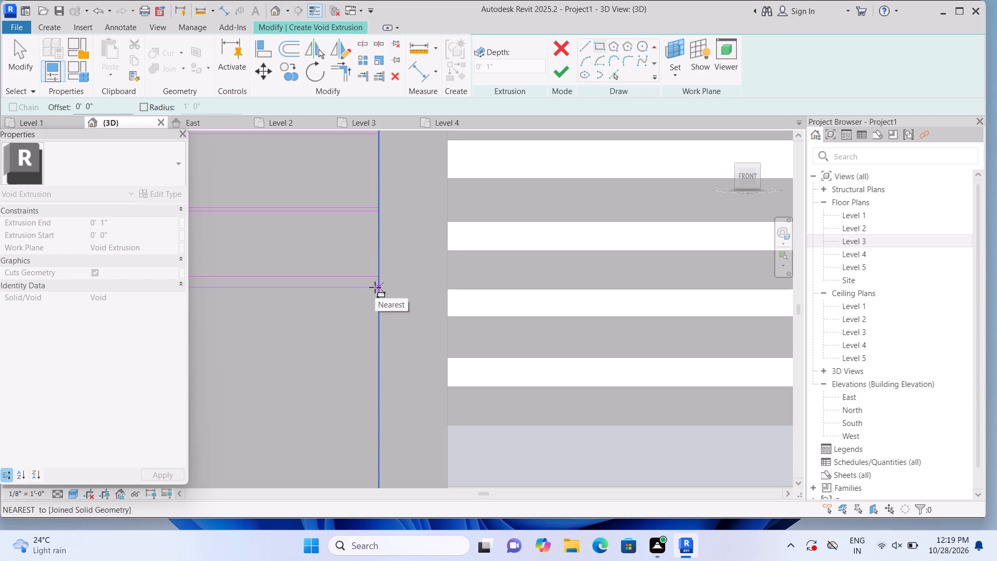
scroll(375, 287, down, 11)
scroll(375, 287, up, 8)
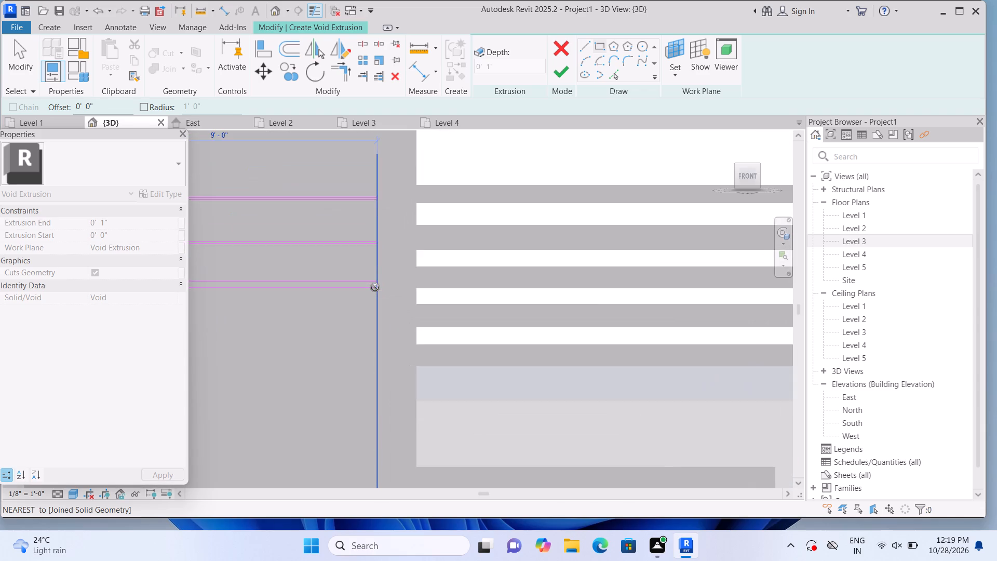
scroll(375, 287, up, 3)
scroll(375, 295, down, 4)
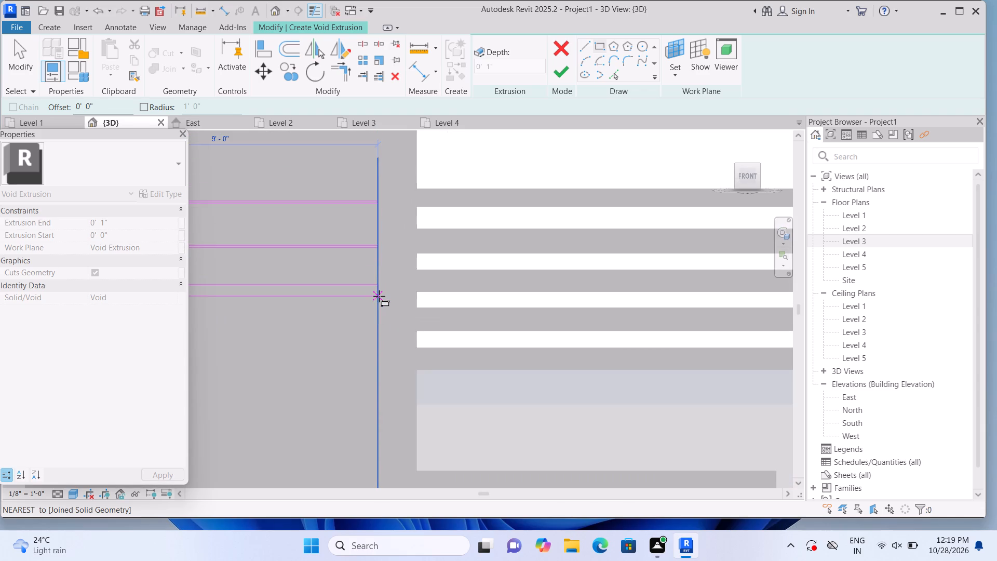
scroll(379, 296, down, 5)
scroll(380, 296, up, 9)
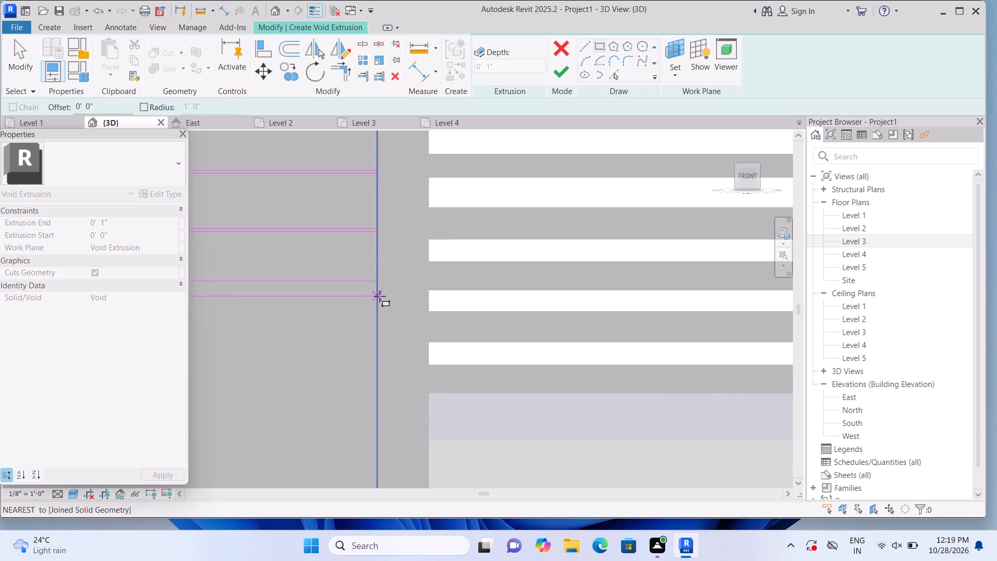
scroll(380, 296, up, 9)
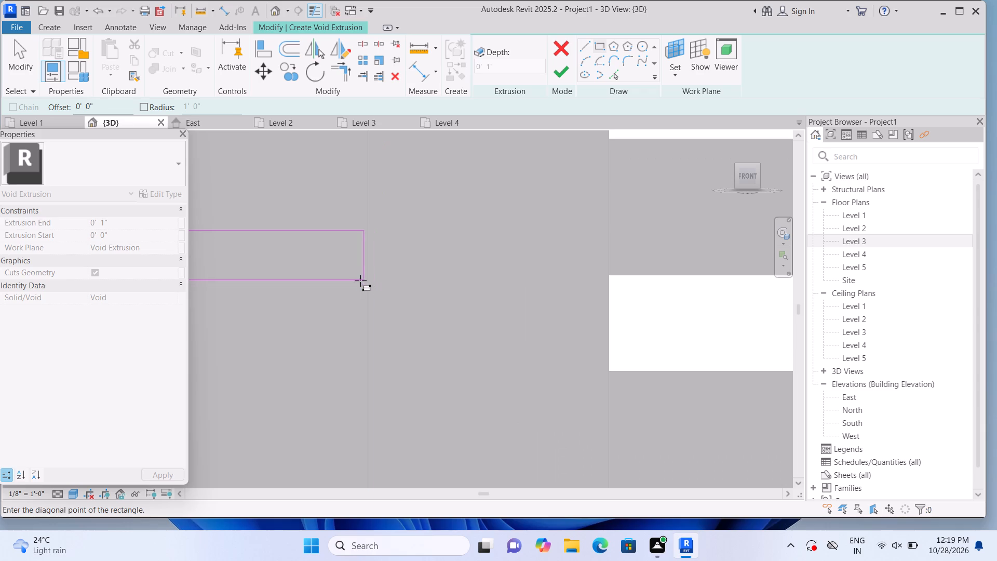
click(365, 238)
Sketch a fourth thin horizontal strip about 9'-0" long below the third, between the tower panel's two side edges.
scroll(343, 303, down, 13)
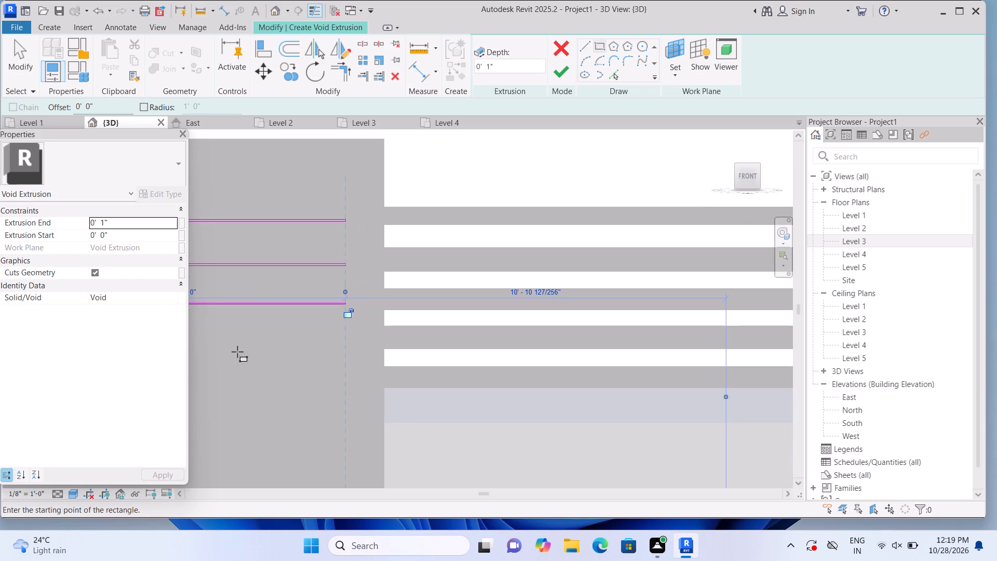
scroll(232, 354, down, 4)
middle_drag(231, 363, 338, 327)
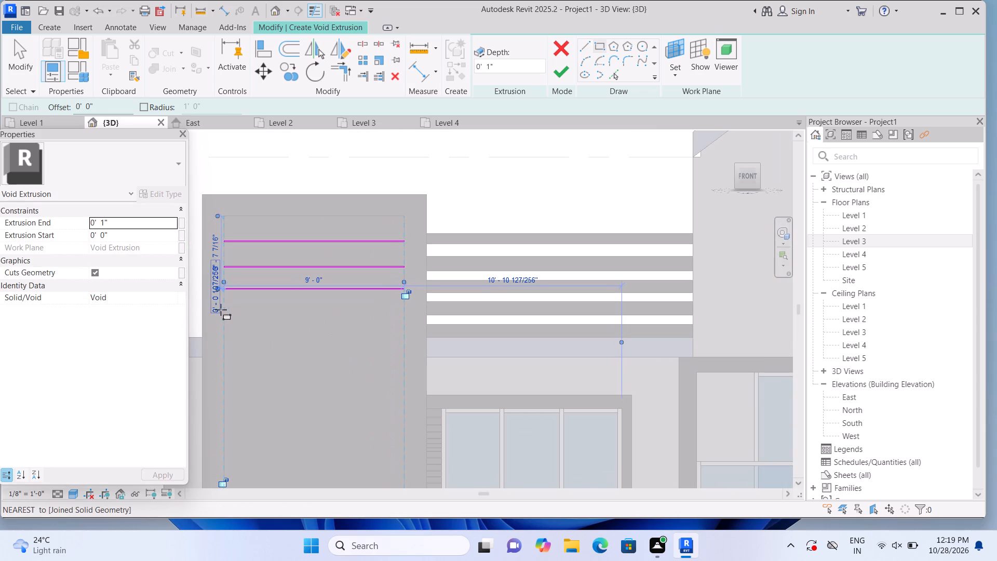
click(226, 310)
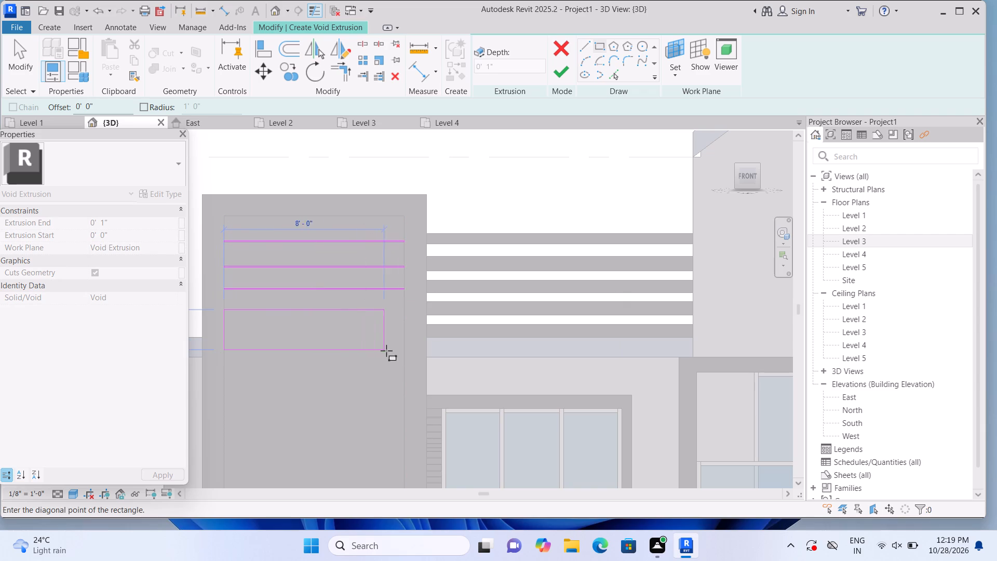
scroll(403, 342, up, 6)
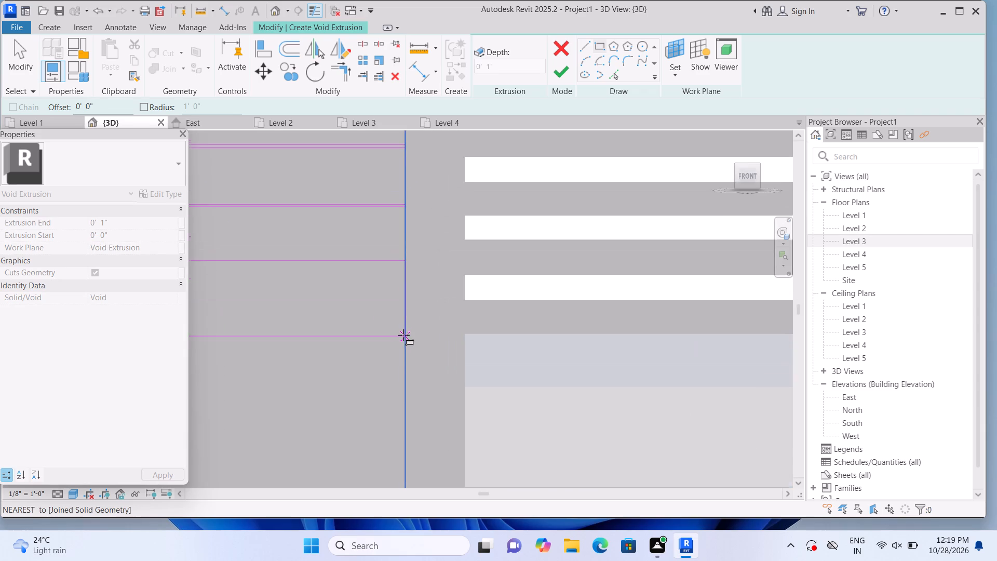
scroll(403, 335, up, 4)
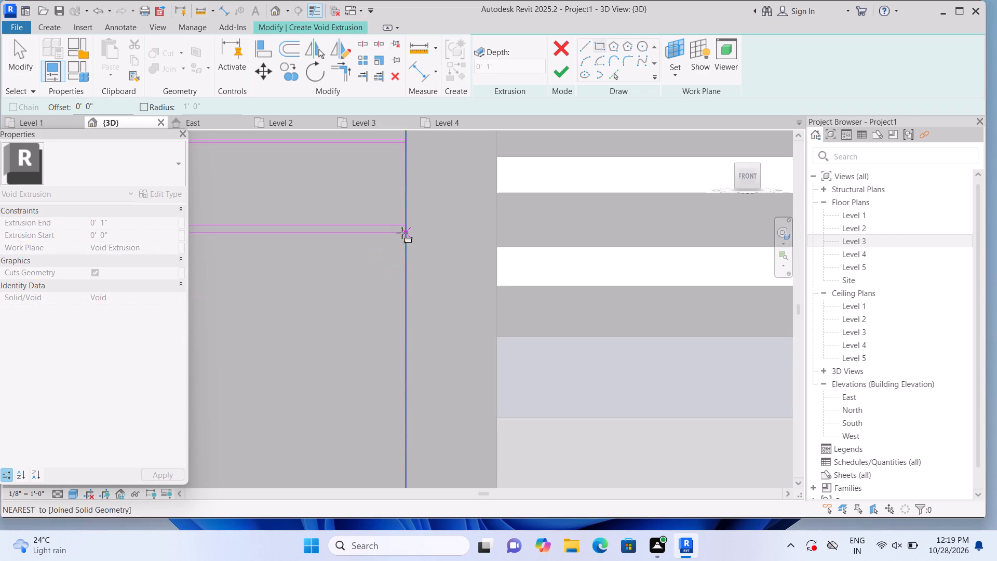
click(402, 233)
Sketch a fifth thin horizontal strip about 9'-0" long below the fourth, just above the Level 3 line, spanning the tower panel.
scroll(380, 291, down, 11)
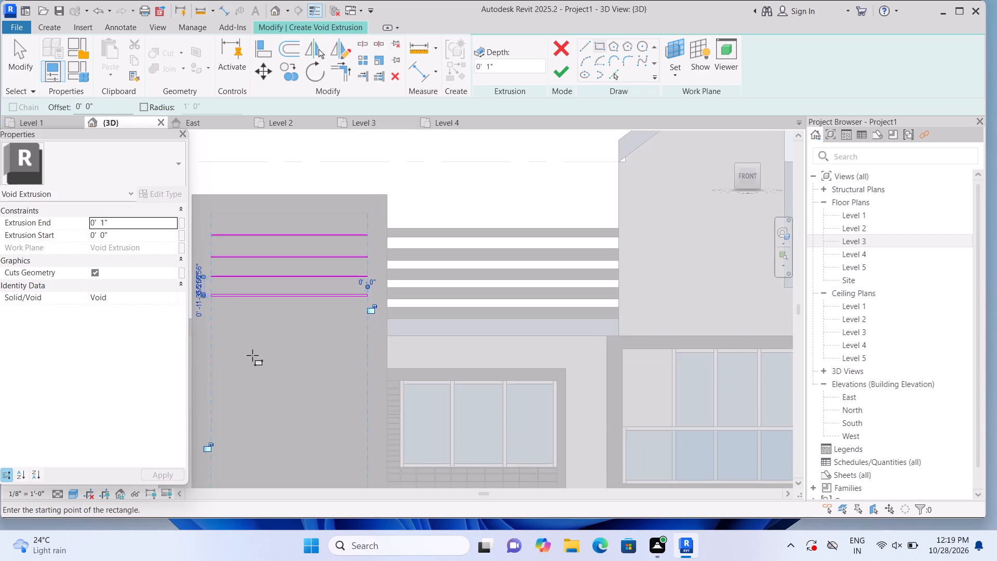
middle_drag(254, 360, 327, 309)
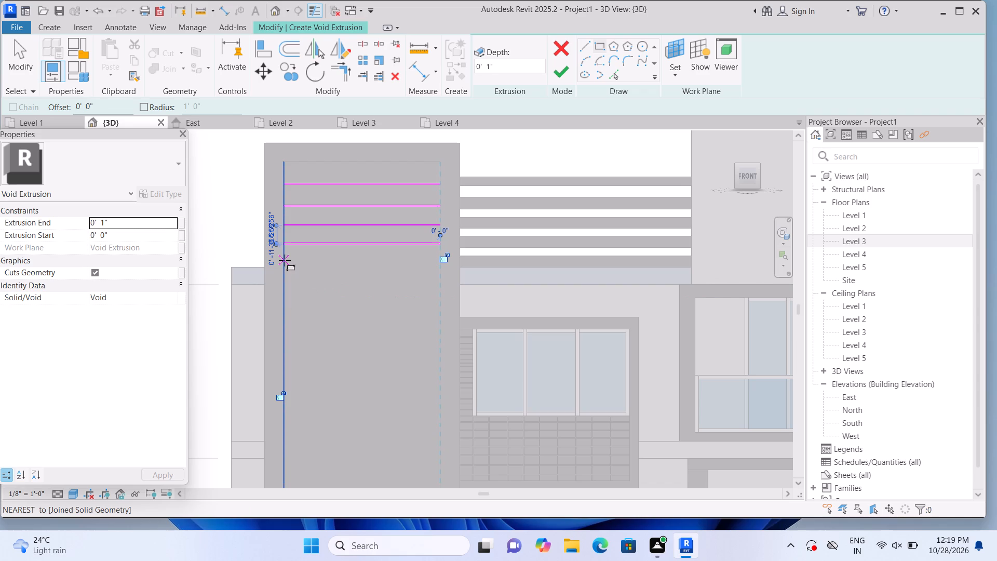
click(285, 260)
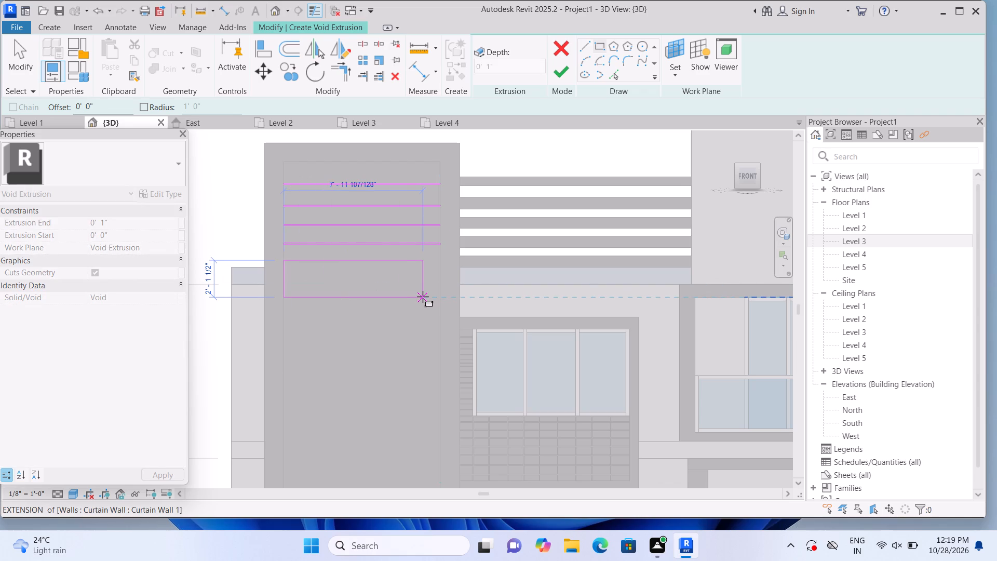
key(Escape)
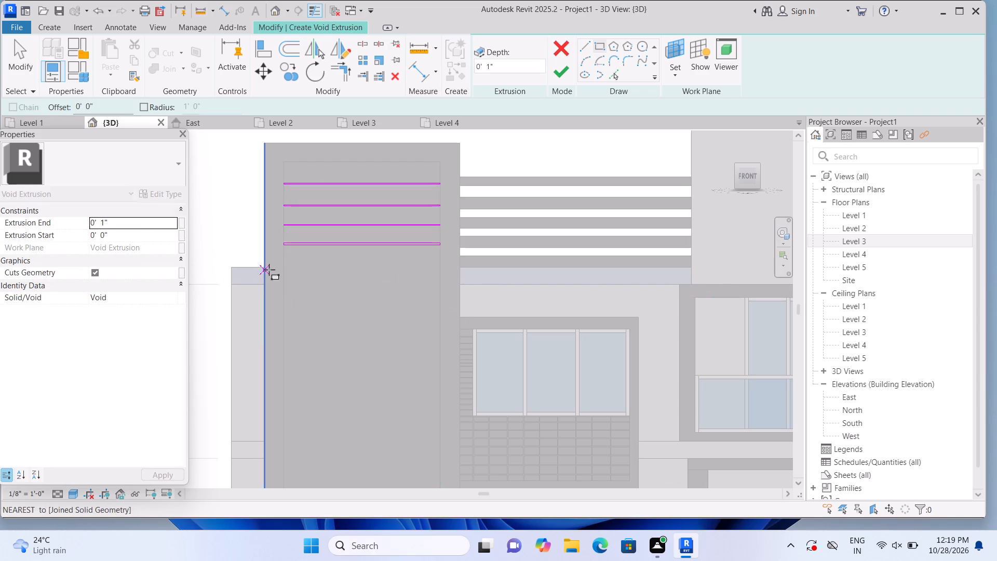
click(285, 266)
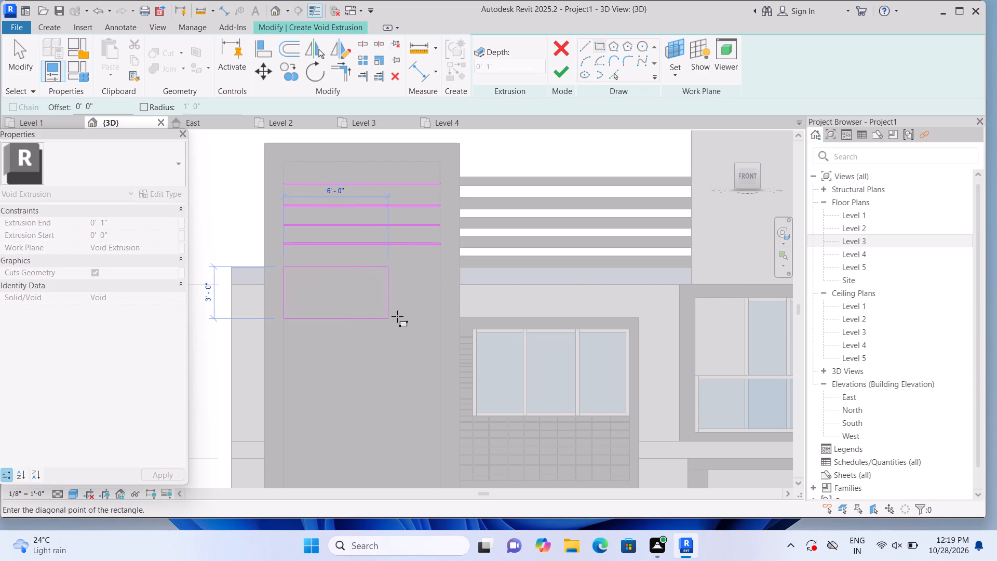
scroll(439, 285, up, 2)
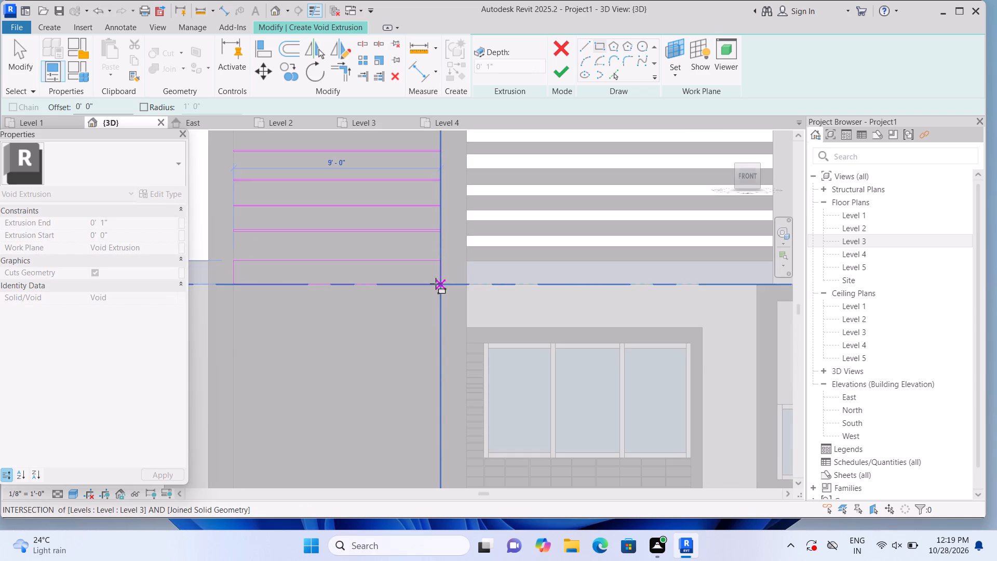
scroll(436, 284, up, 6)
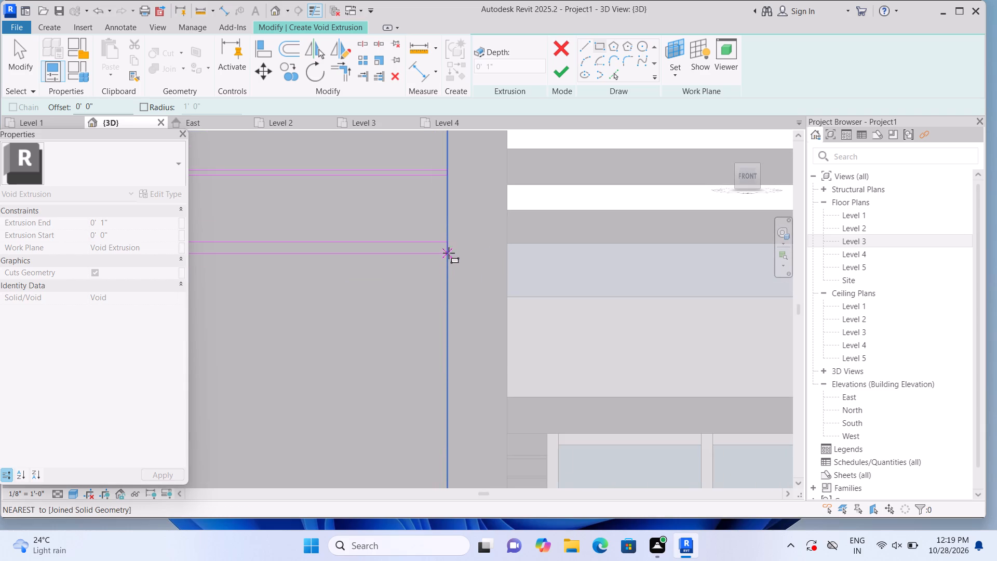
click(448, 249)
Sketch a sixth thin horizontal strip about 9'-0" long across the tower panel, with its top edge on the Level 3 line.
scroll(376, 325, down, 5)
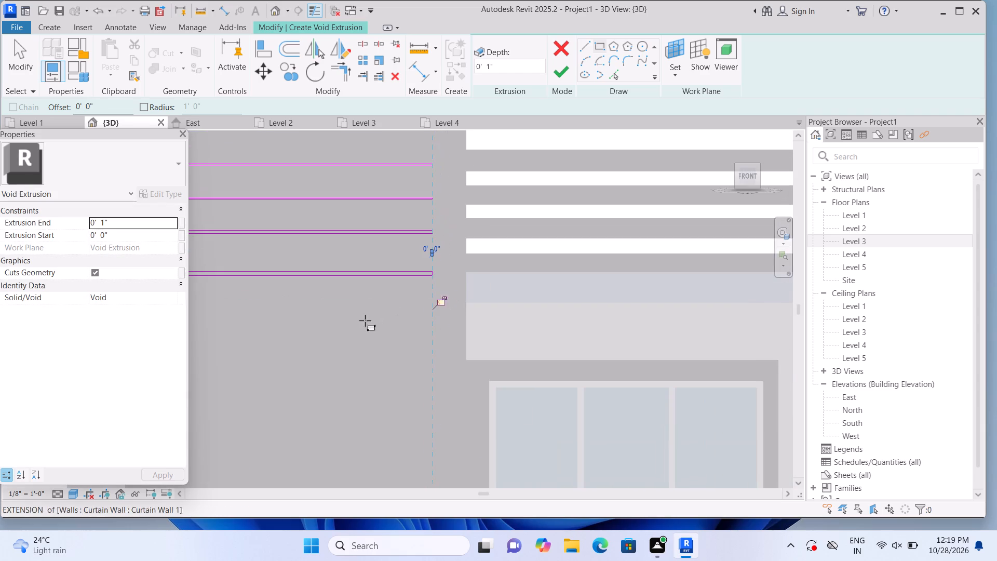
scroll(365, 320, down, 4)
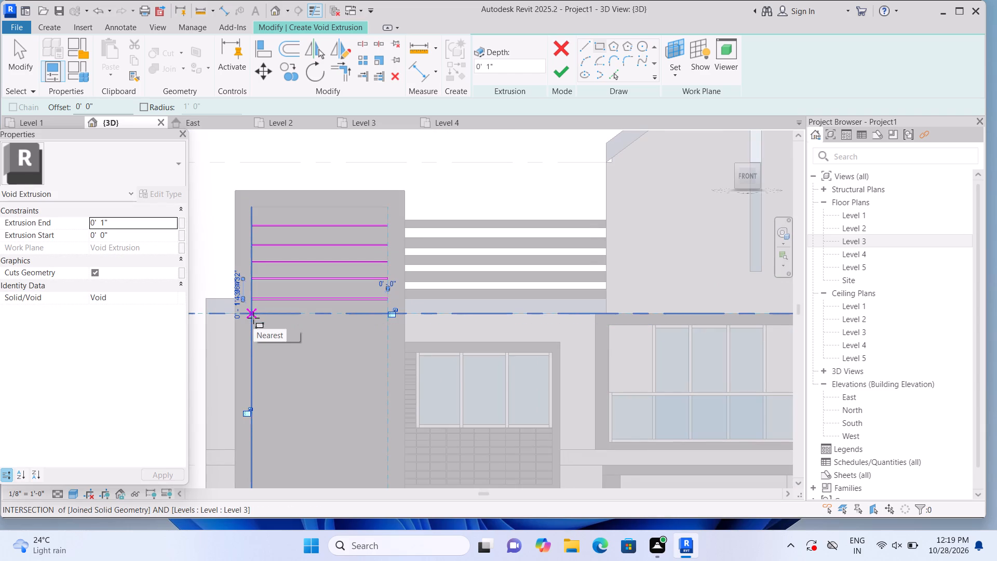
scroll(253, 321, up, 1)
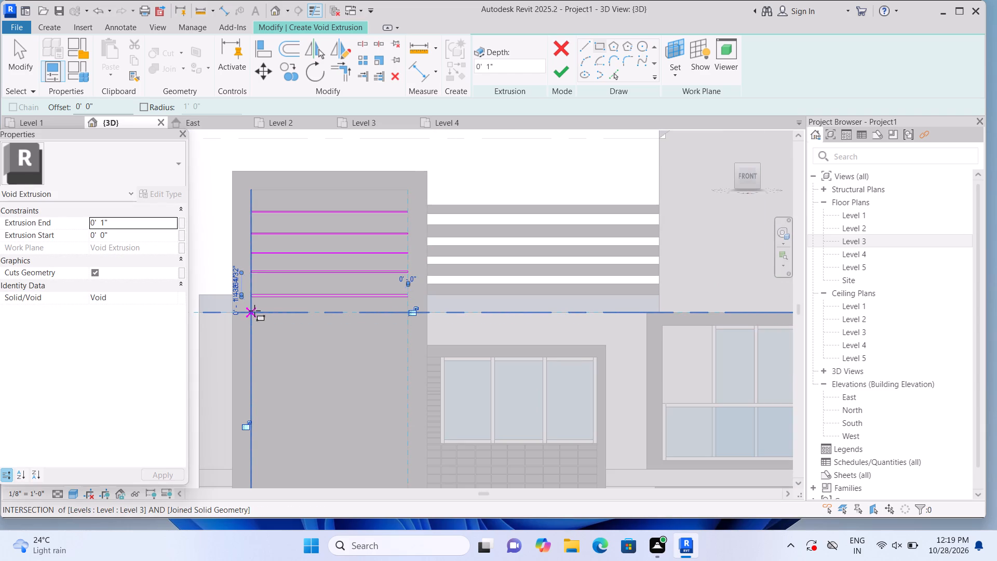
scroll(253, 315, down, 1)
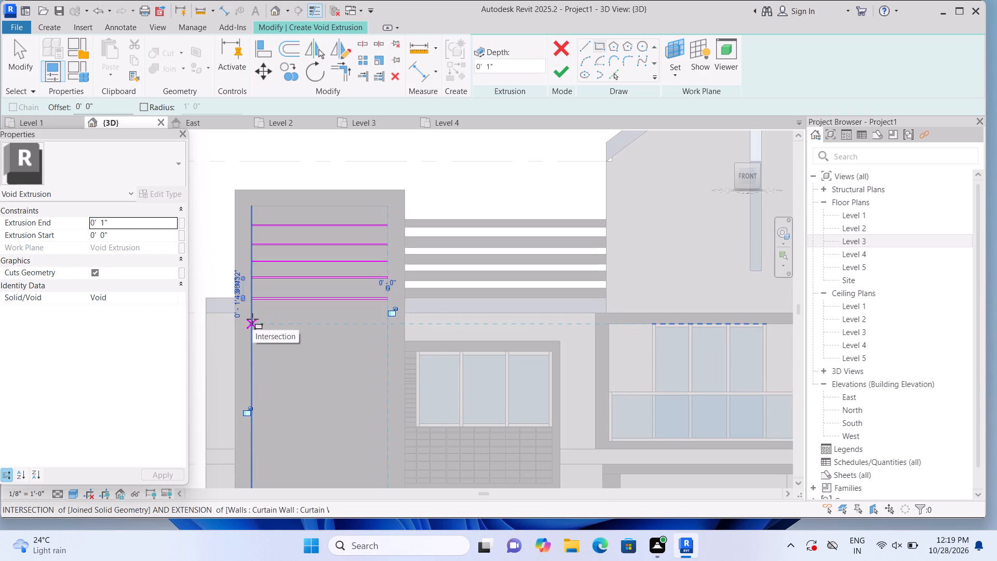
scroll(252, 316, up, 2)
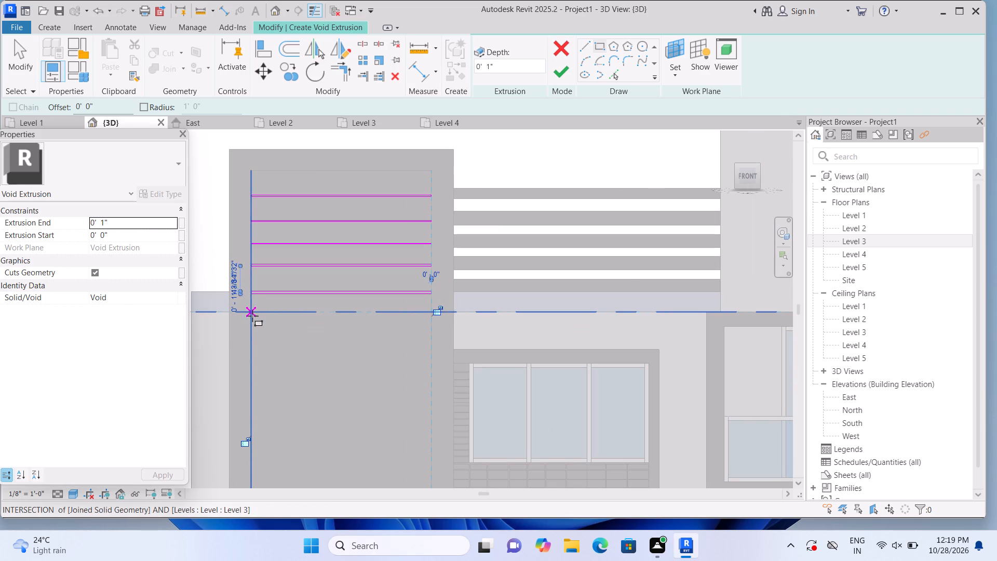
click(252, 315)
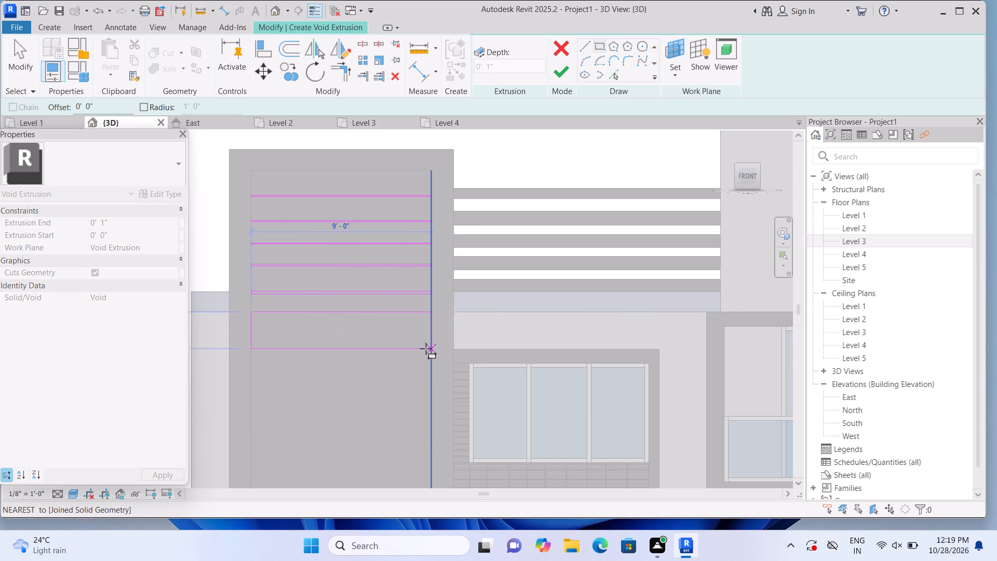
scroll(422, 338, up, 3)
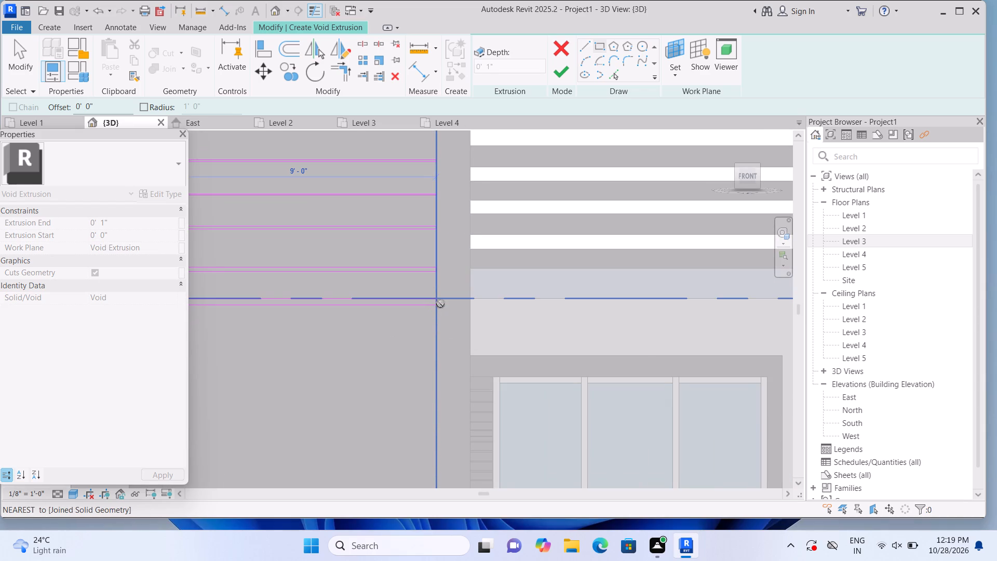
scroll(440, 304, up, 6)
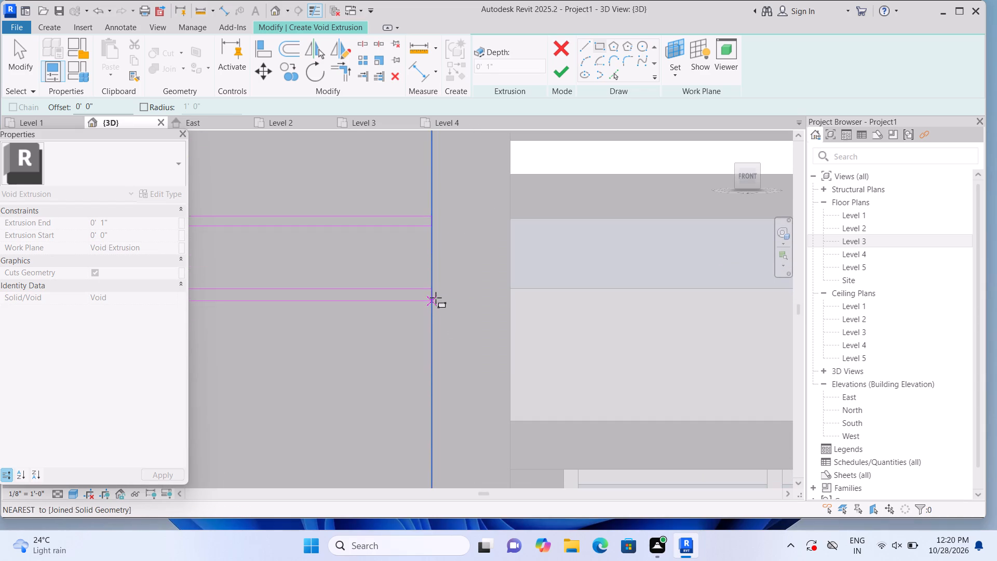
scroll(434, 303, up, 6)
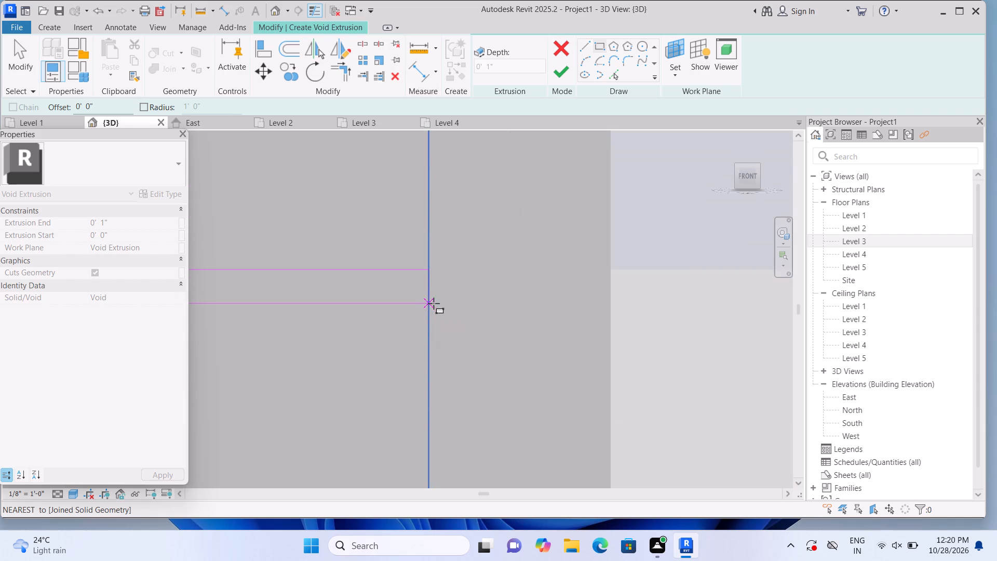
click(426, 276)
Sketch a seventh thin horizontal strip about 9'-0" long below the Level 3 strip, across the tower panel's full width.
scroll(373, 324, down, 5)
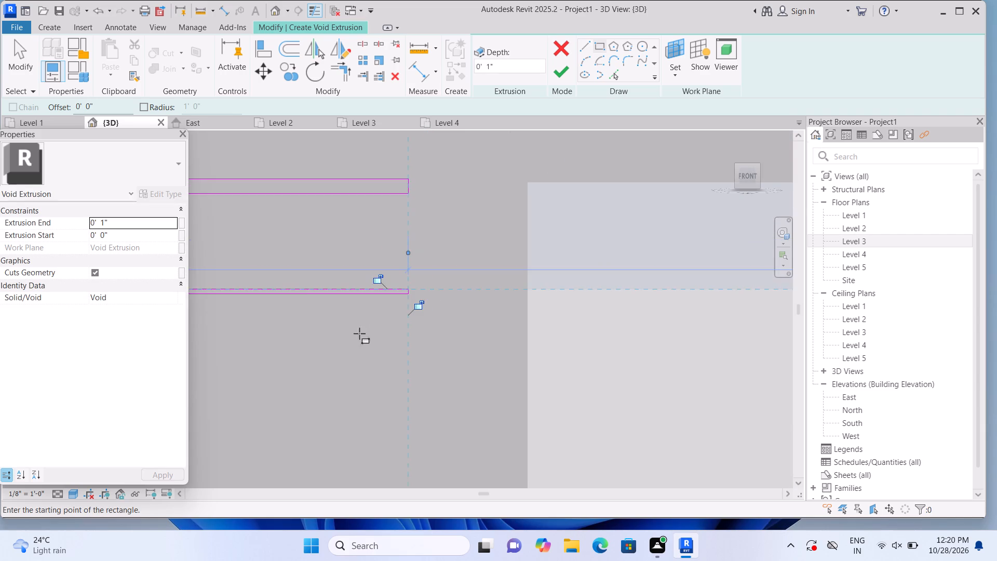
scroll(359, 333, down, 2)
middle_click(421, 332)
scroll(325, 349, down, 7)
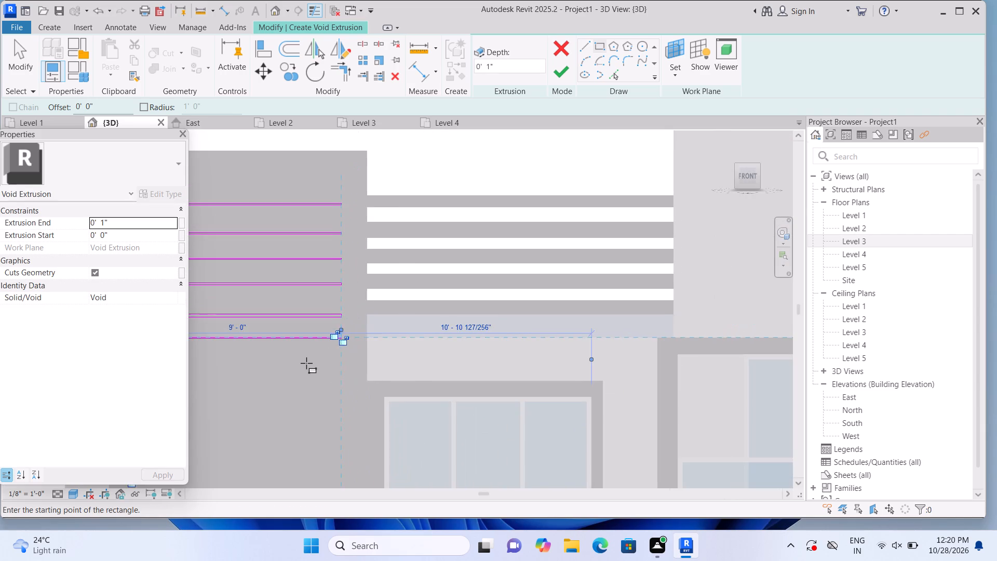
middle_drag(325, 365, 429, 348)
key(Escape)
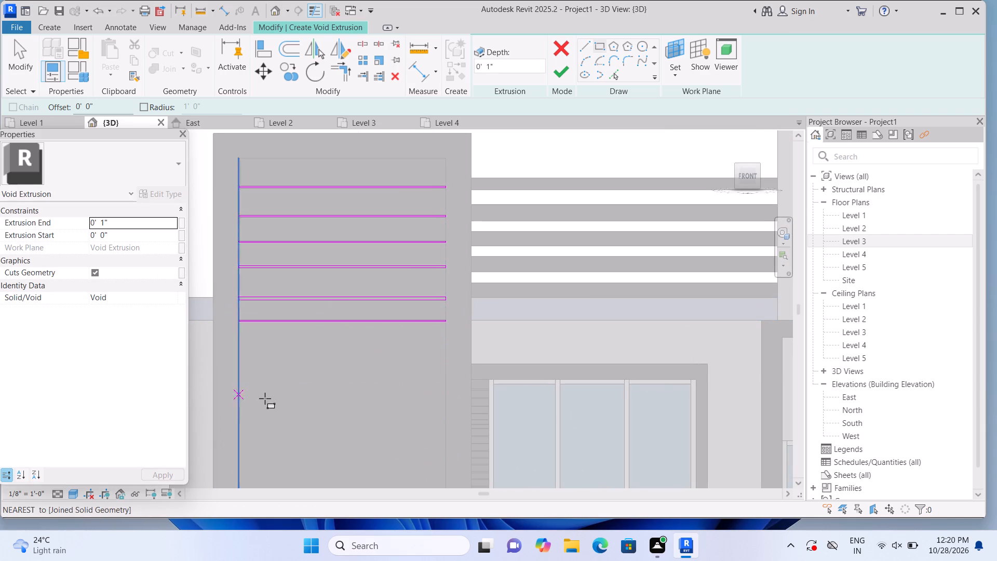
scroll(270, 404, down, 2)
middle_drag(280, 394, 306, 269)
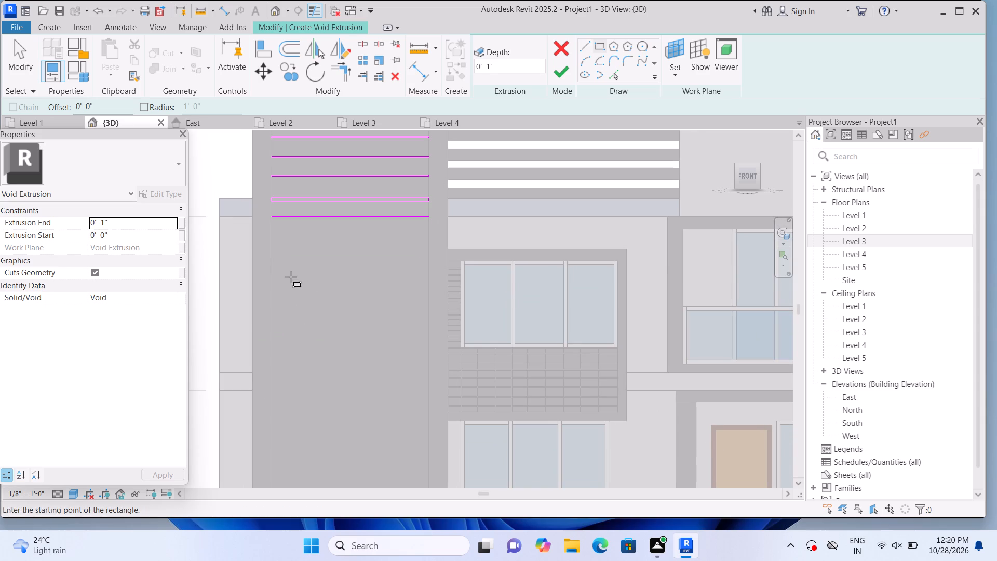
click(271, 236)
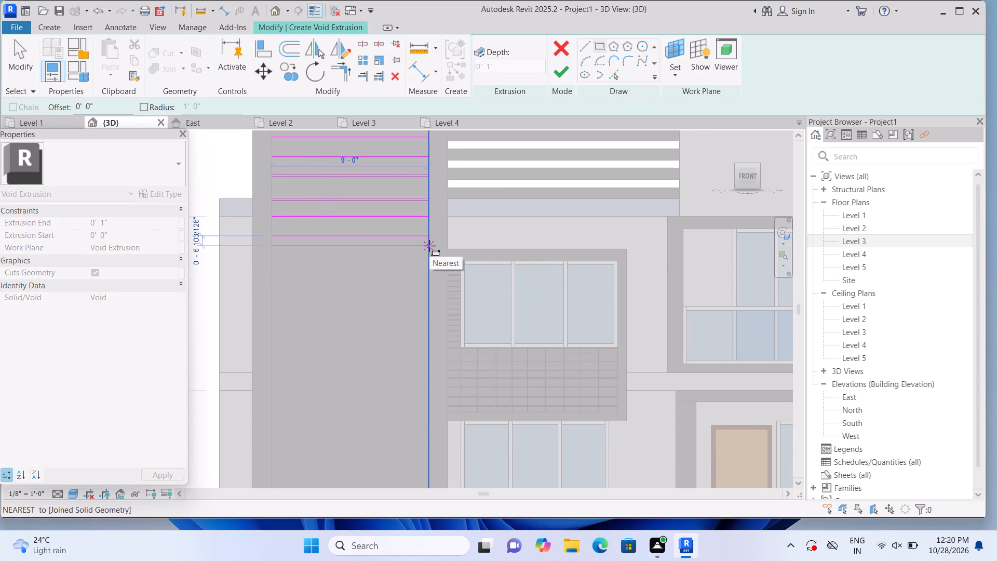
scroll(426, 243, up, 10)
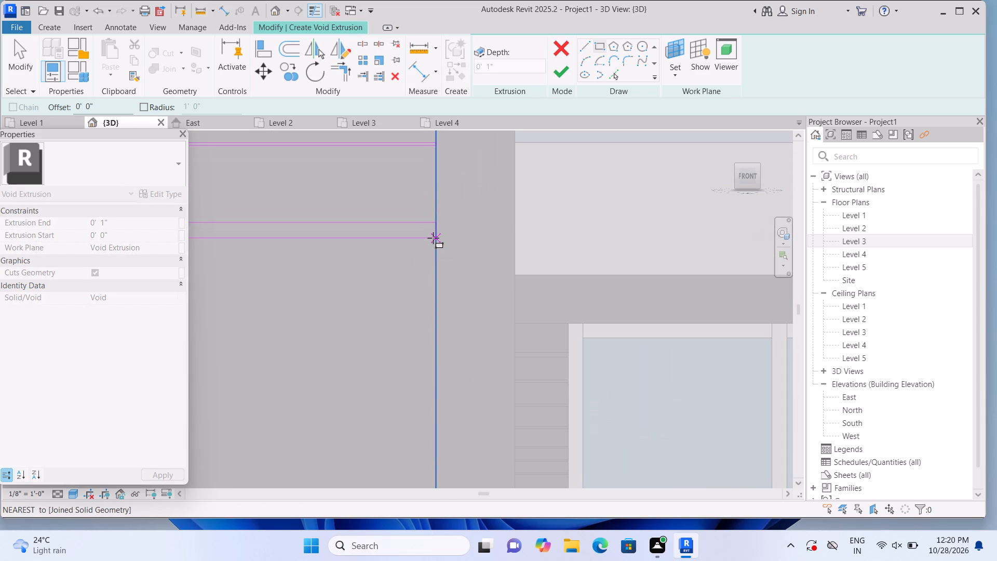
click(433, 230)
Sketch an eighth thin horizontal strip about 9'-0" long below the seventh, between the tower panel's two side edges.
scroll(316, 322, down, 4)
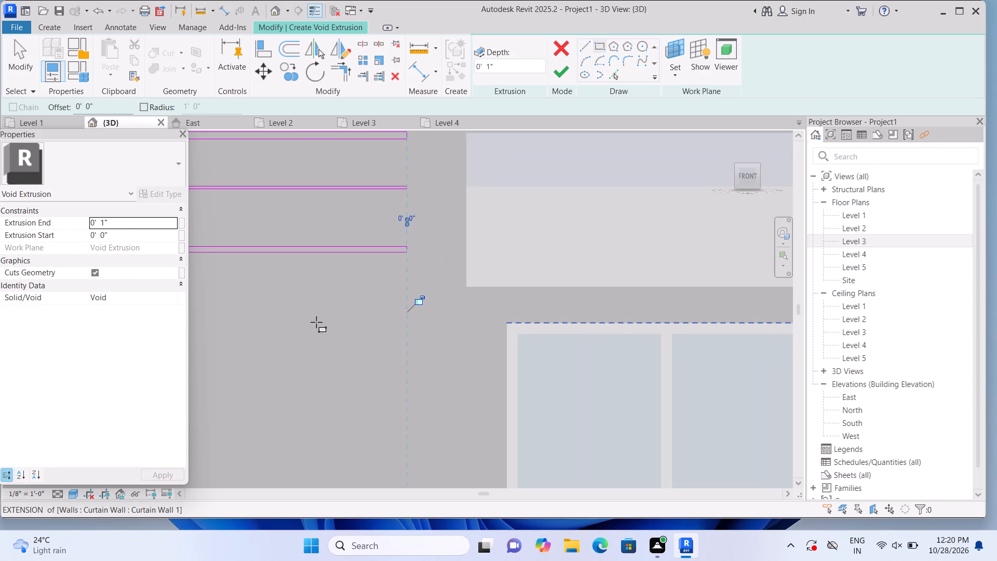
scroll(316, 322, down, 2)
middle_drag(252, 375, 376, 338)
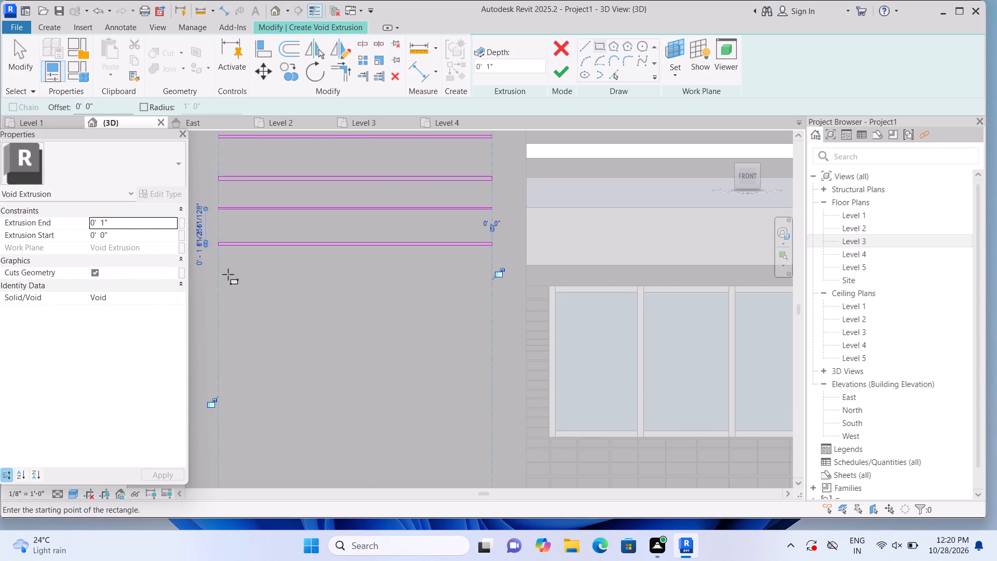
click(217, 273)
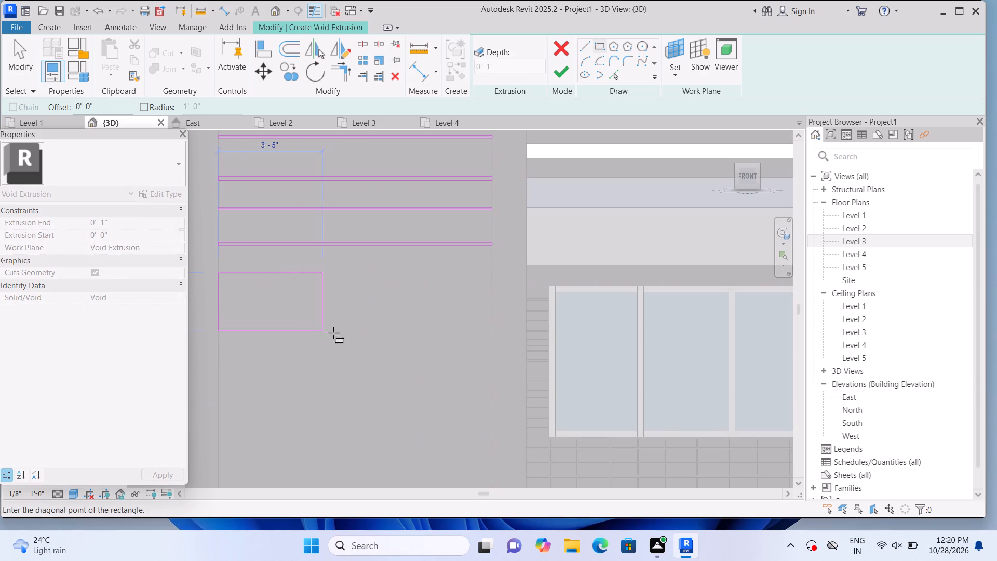
scroll(493, 311, up, 2)
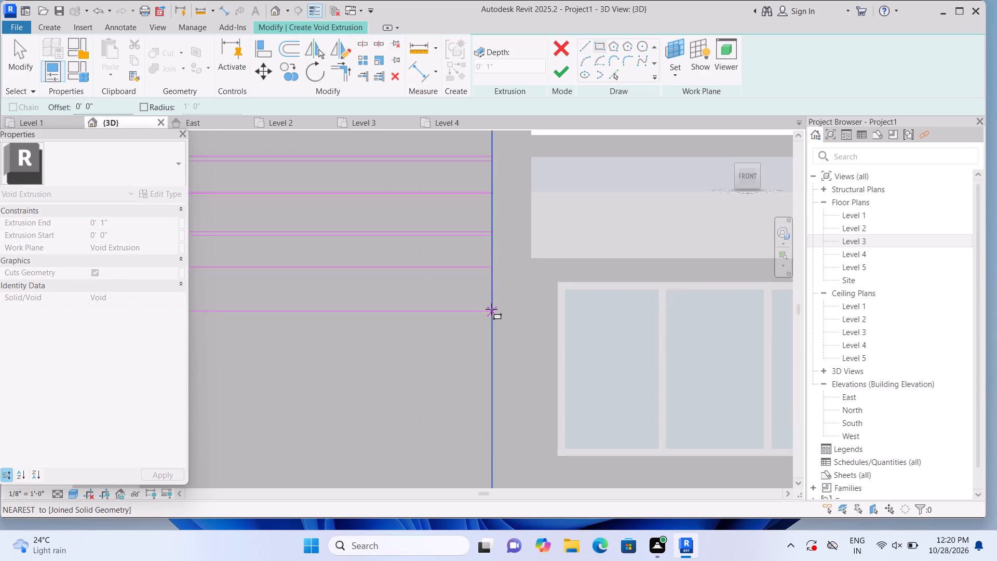
scroll(491, 309, up, 5)
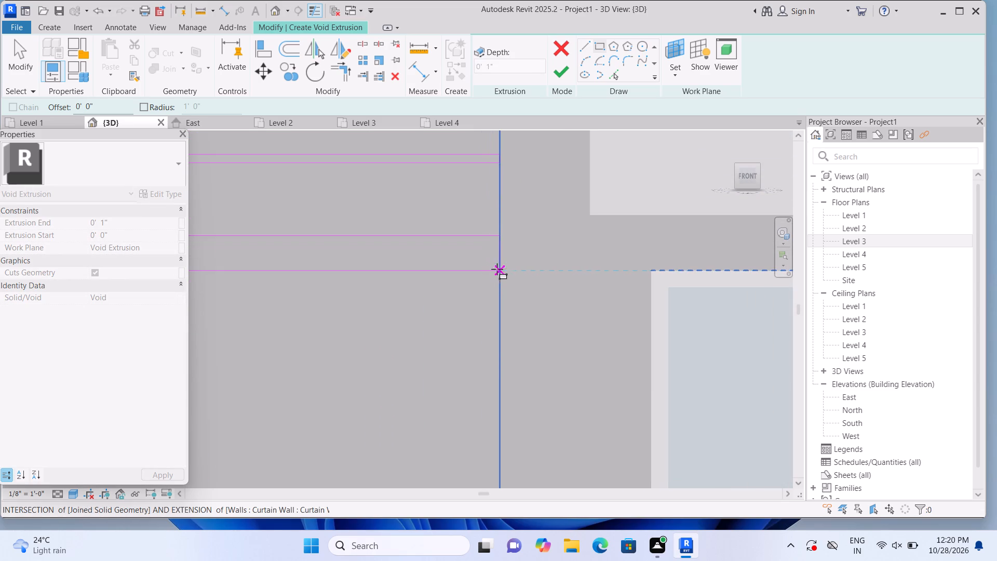
scroll(500, 267, up, 3)
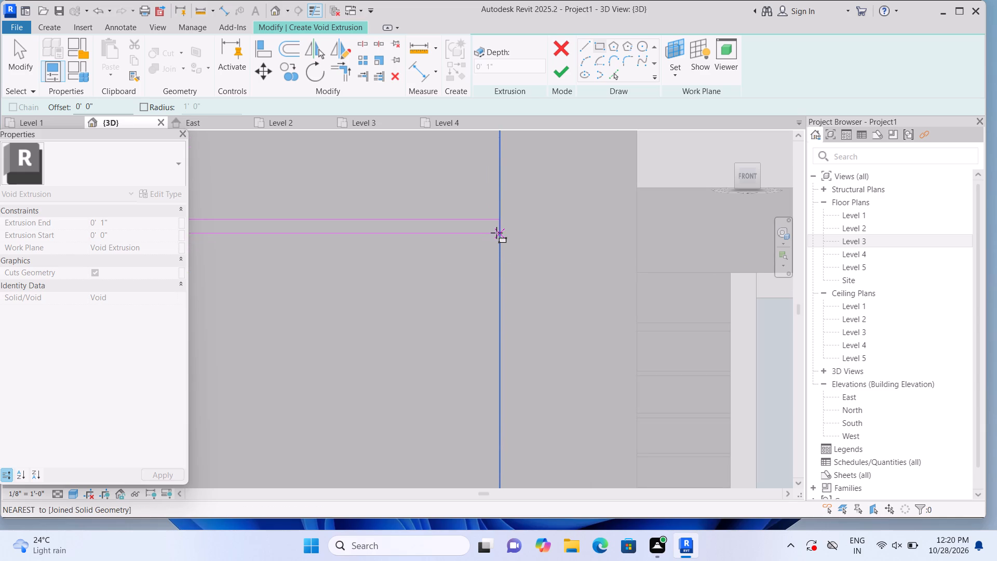
click(496, 229)
scroll(424, 307, down, 13)
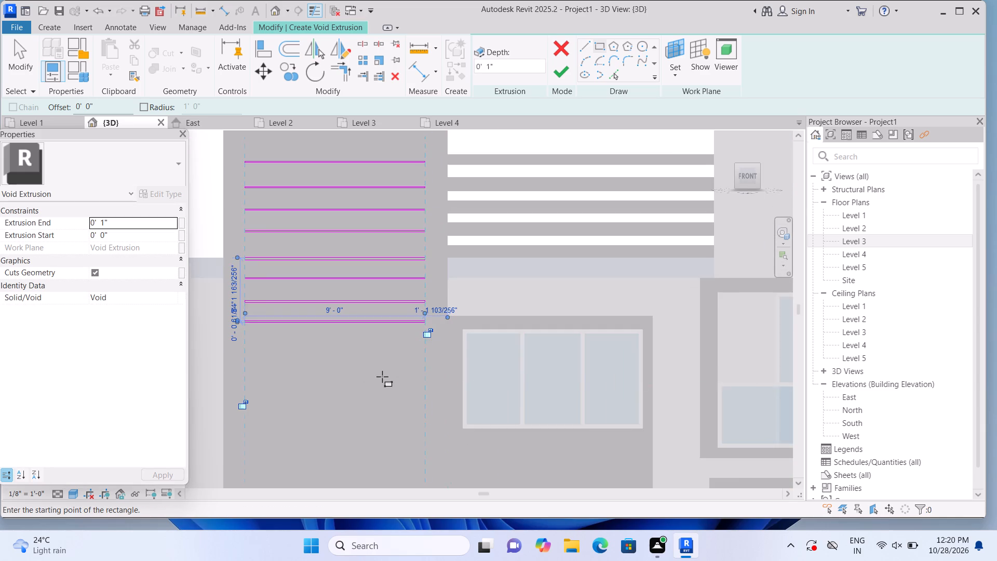
middle_drag(296, 394, 330, 380)
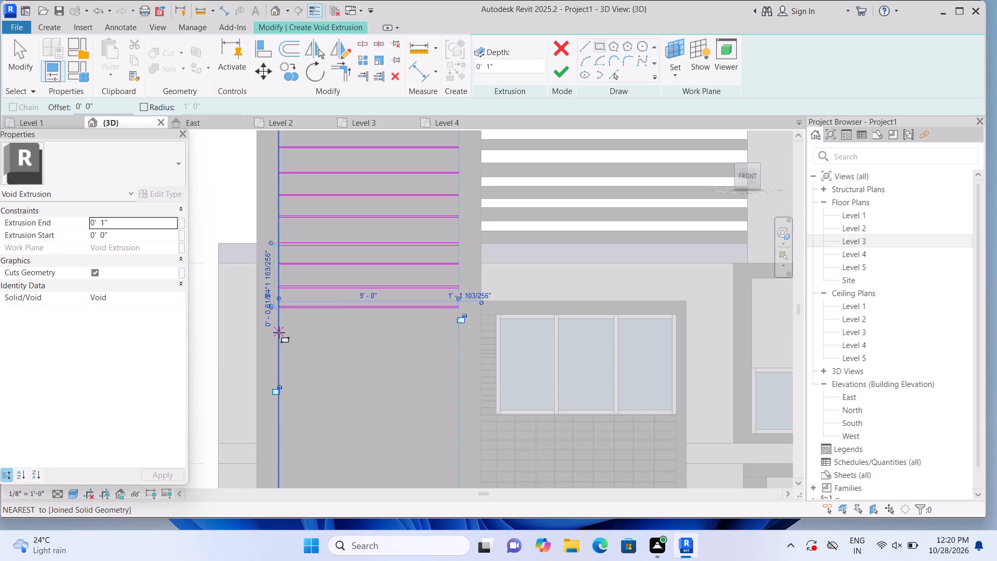
Sketch a ninth thin horizontal strip about 9'-0" long below the eighth, between the tower panel's two side edges.
click(279, 332)
scroll(454, 373, up, 5)
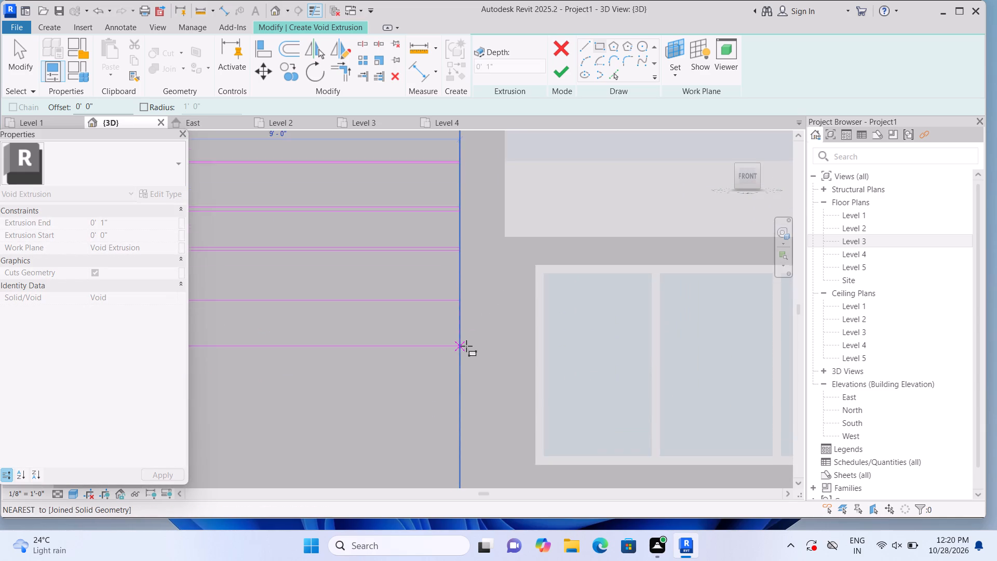
scroll(466, 346, up, 6)
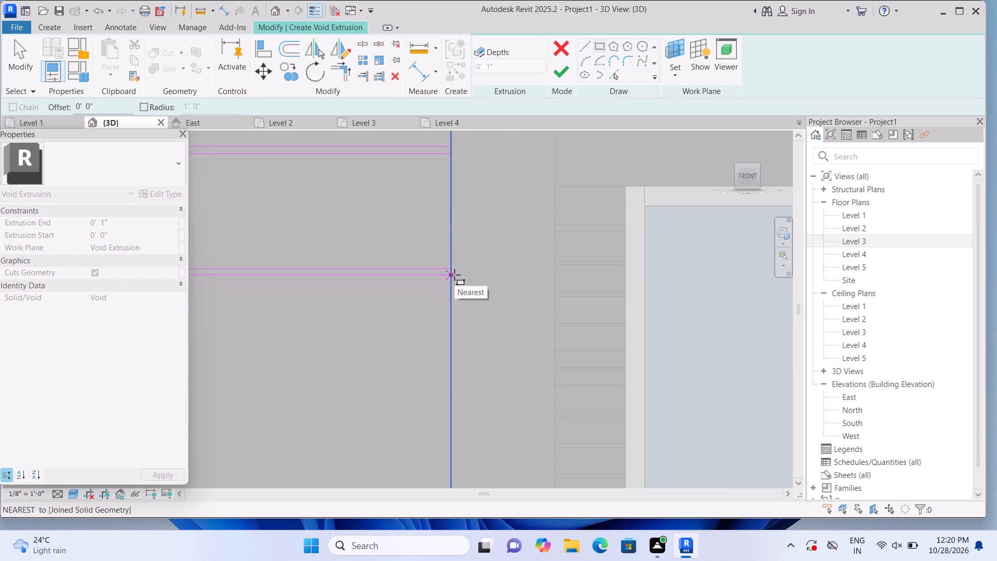
click(454, 275)
Sketch a tenth thin horizontal strip about 9'-0" long below the ninth, across the tower panel beside the upper-floor window's upper half.
scroll(348, 365, down, 13)
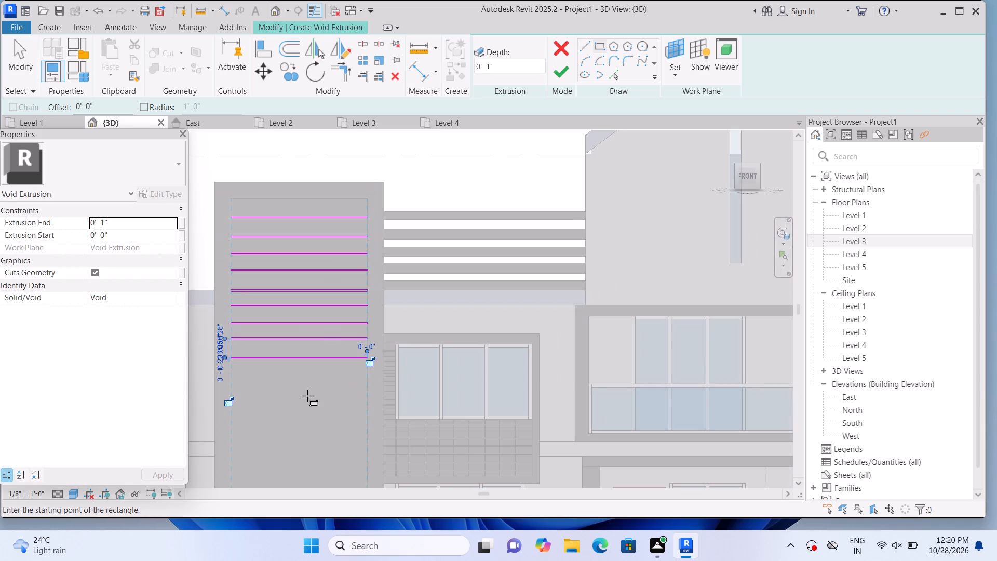
middle_drag(336, 382, 400, 322)
scroll(371, 343, down, 3)
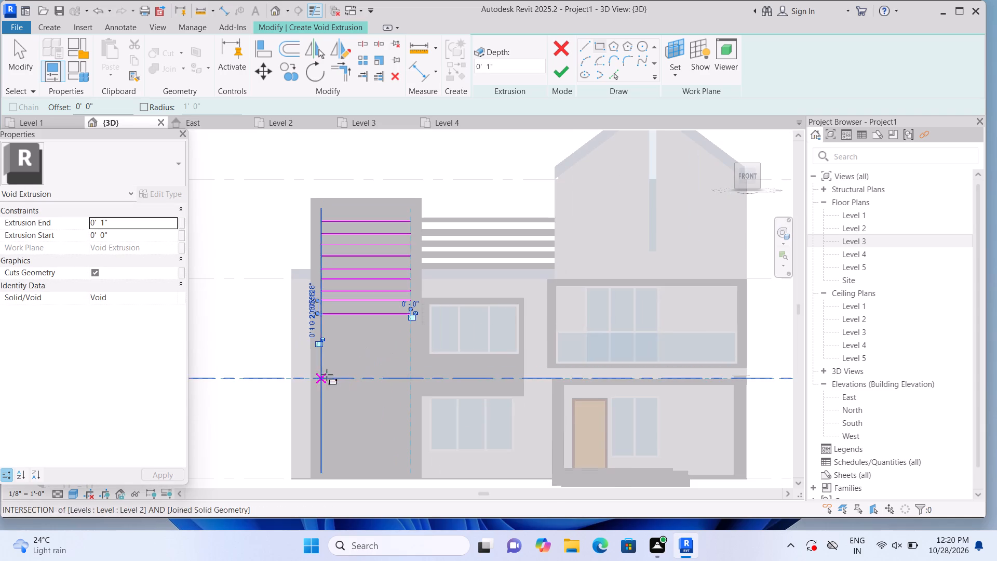
scroll(328, 341, up, 4)
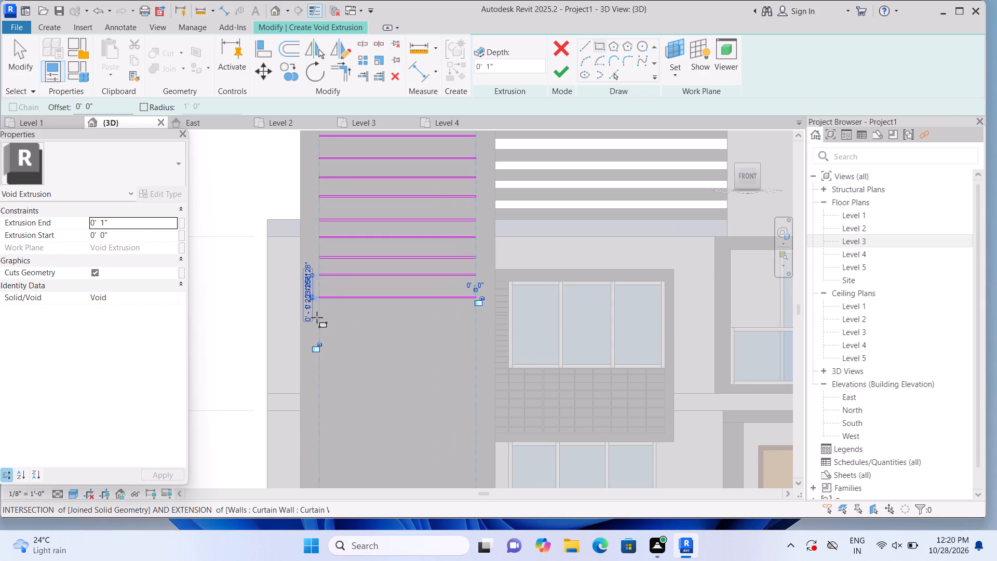
click(319, 316)
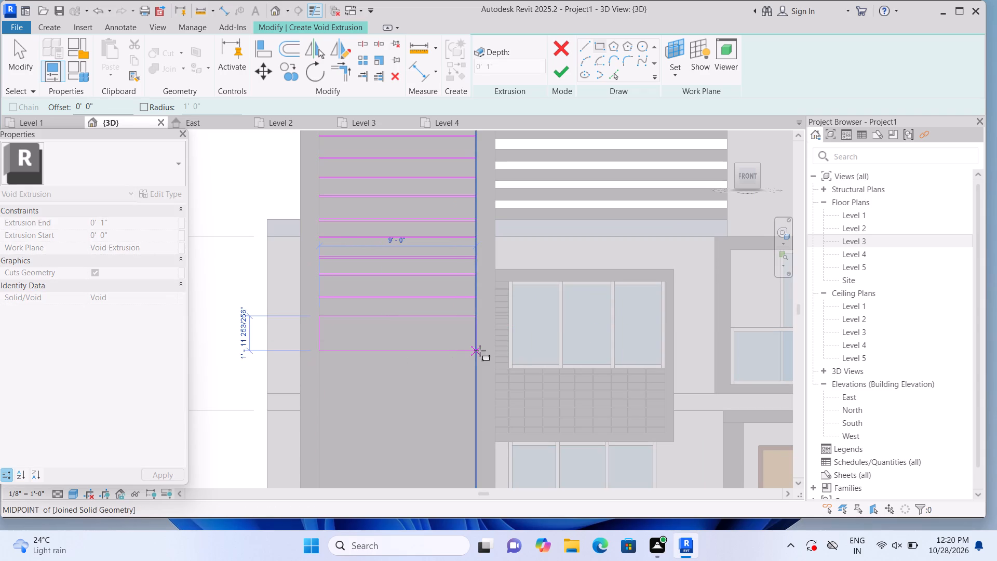
scroll(482, 339, up, 7)
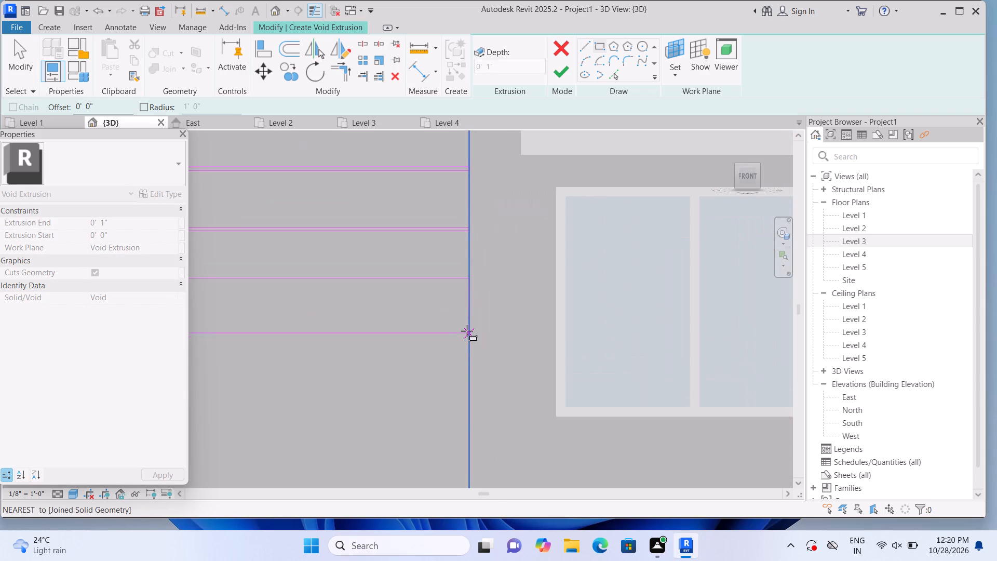
scroll(467, 330, up, 3)
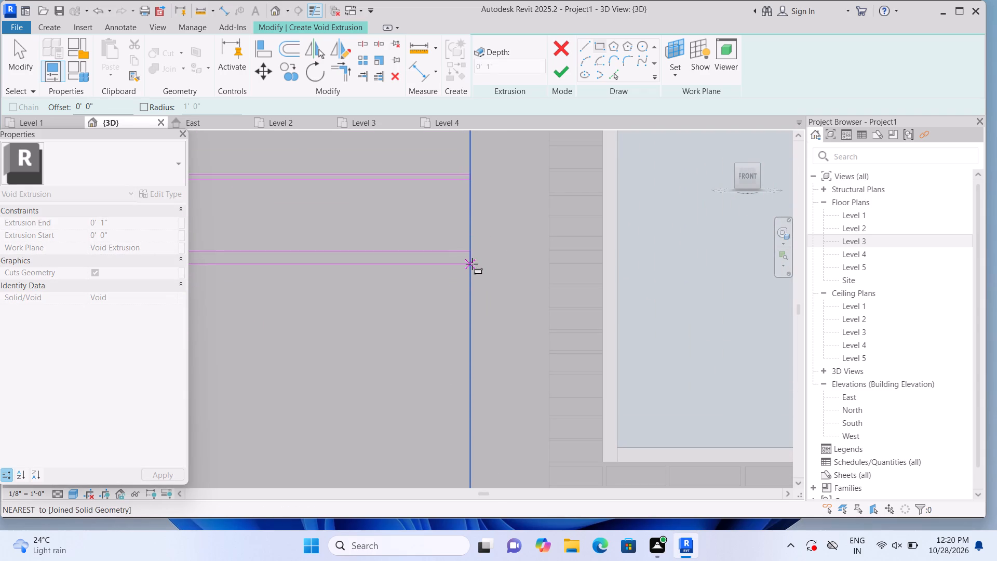
click(472, 261)
Sketch an eleventh thin horizontal strip about 9'-0" long below the tenth, across the tower panel beside the upper-floor window's lower half.
scroll(319, 462, down, 6)
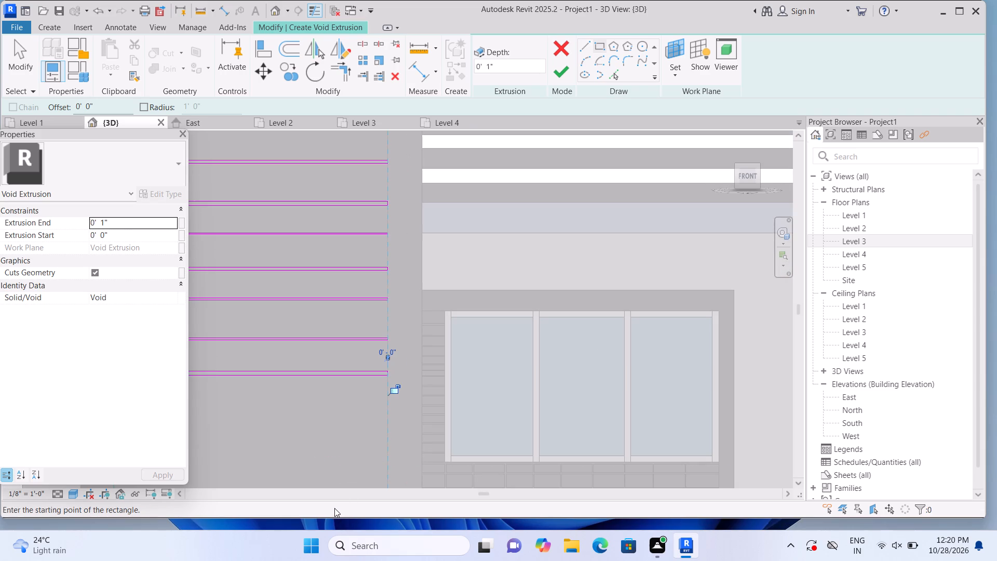
scroll(315, 537, down, 2)
scroll(355, 429, down, 4)
middle_drag(313, 464, 438, 371)
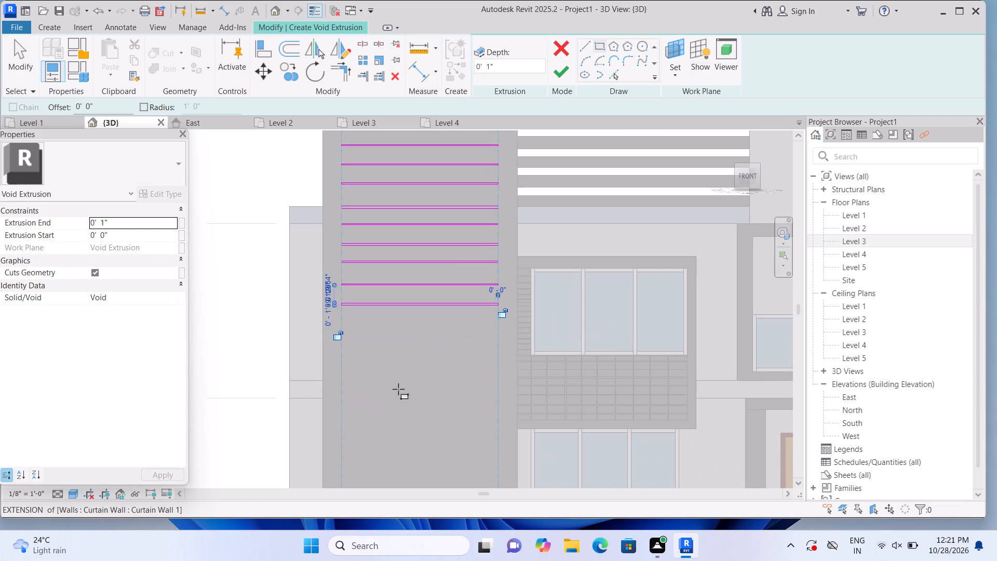
key(Escape)
scroll(362, 332, up, 1)
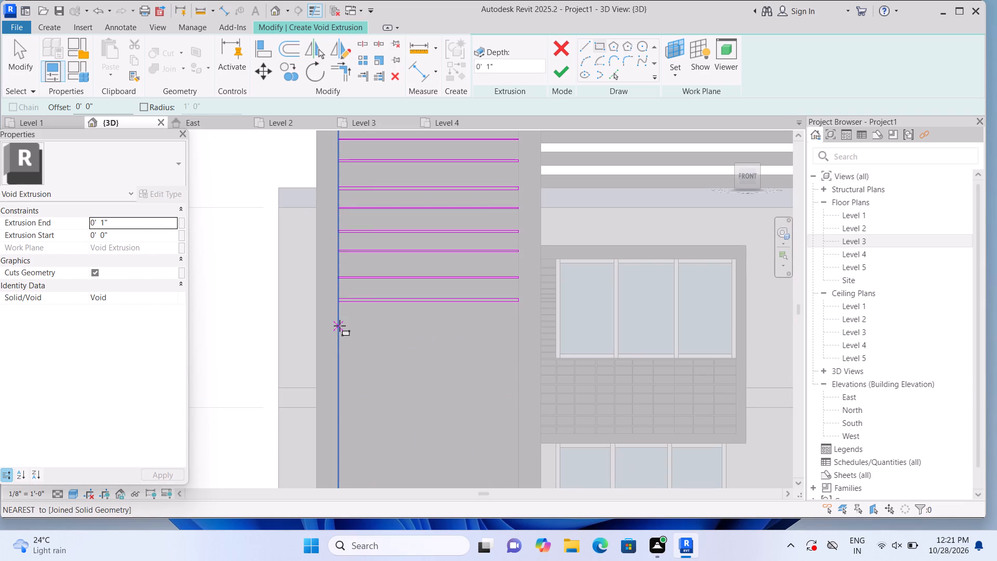
click(340, 326)
scroll(517, 370, up, 2)
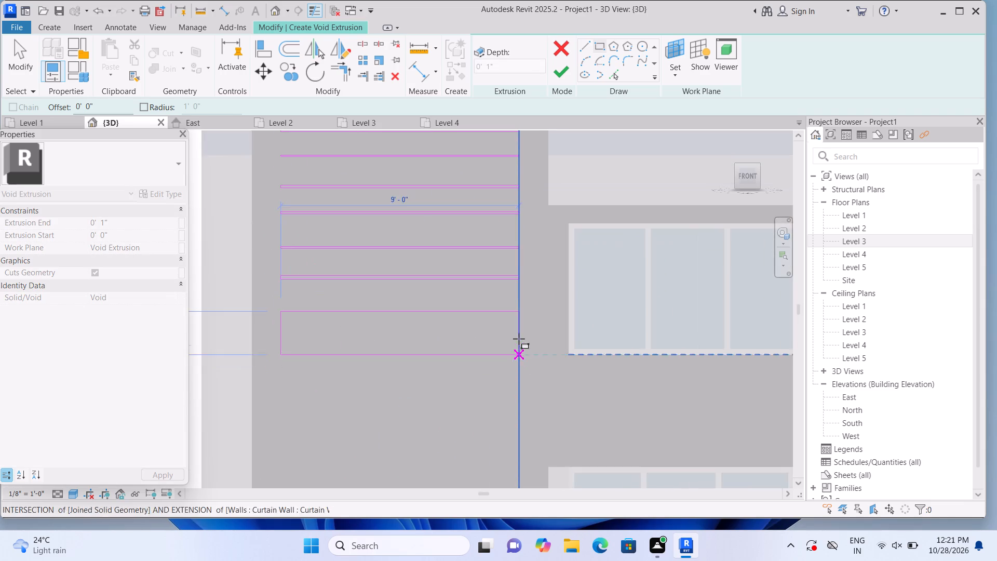
scroll(519, 337, up, 5)
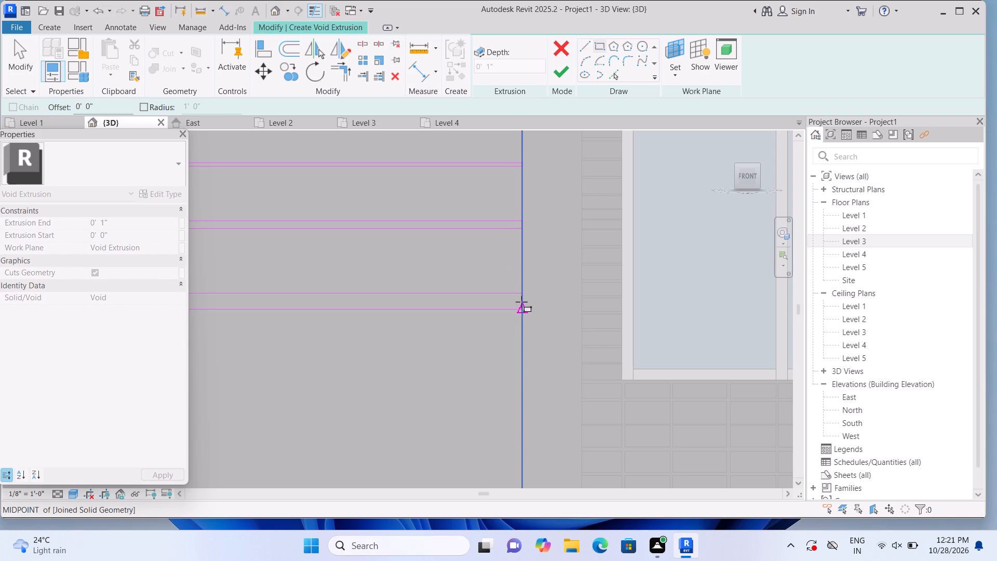
click(522, 300)
Sketch a twelfth thin horizontal strip about 9'-0" long across the tower panel, just above the level of the upper-floor window's bottom edge.
scroll(415, 397, down, 8)
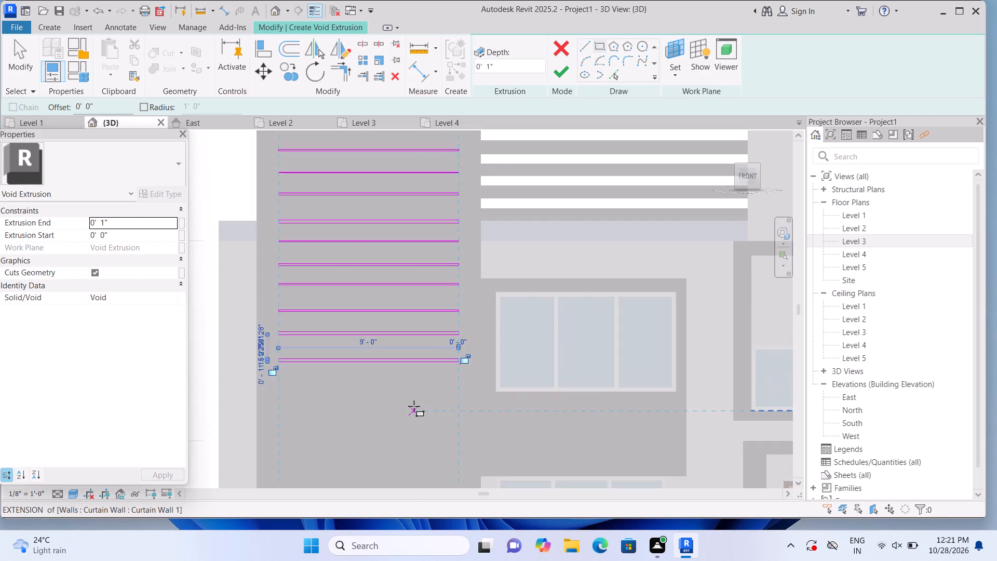
scroll(414, 406, down, 3)
scroll(345, 410, up, 2)
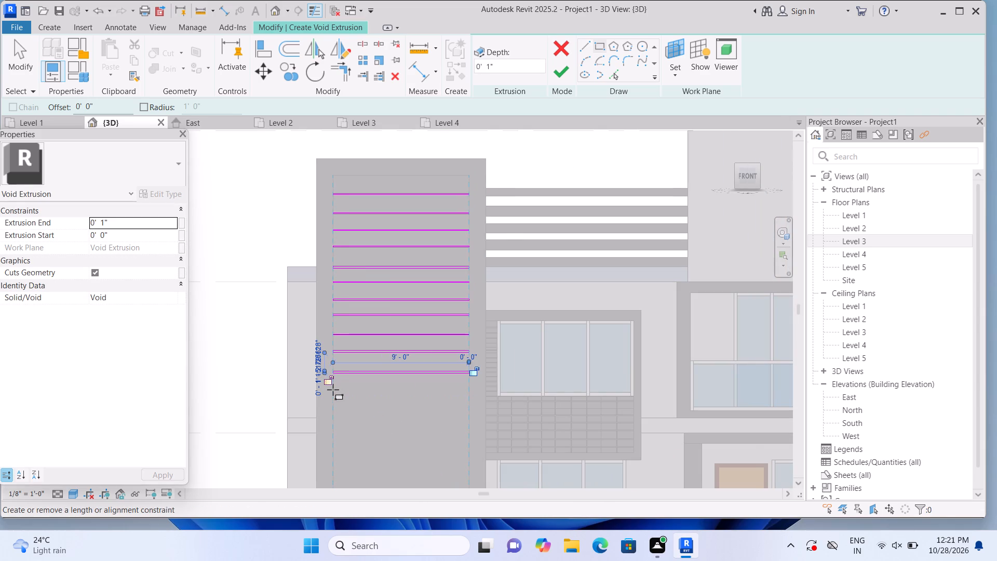
scroll(333, 390, up, 1)
key(Escape)
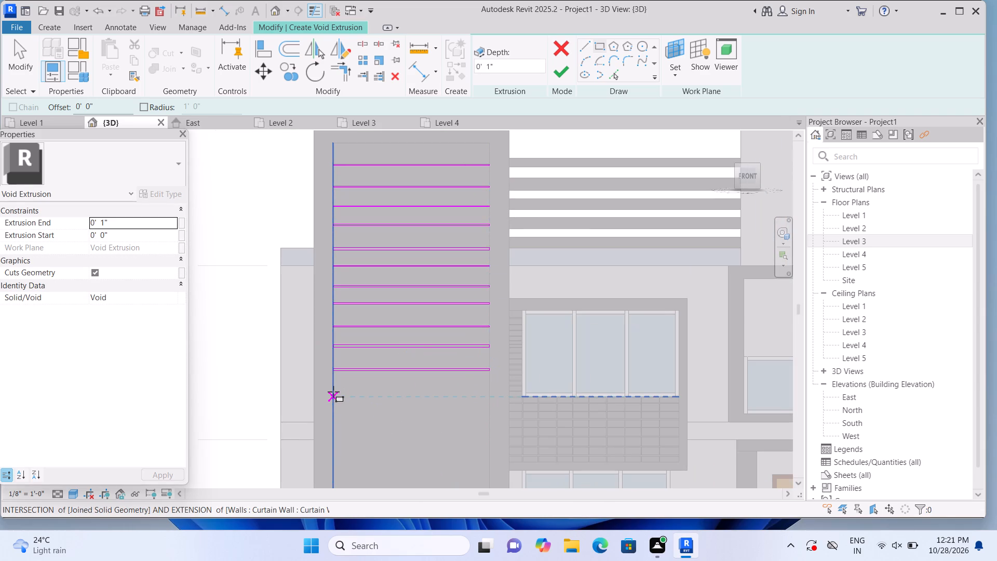
click(334, 389)
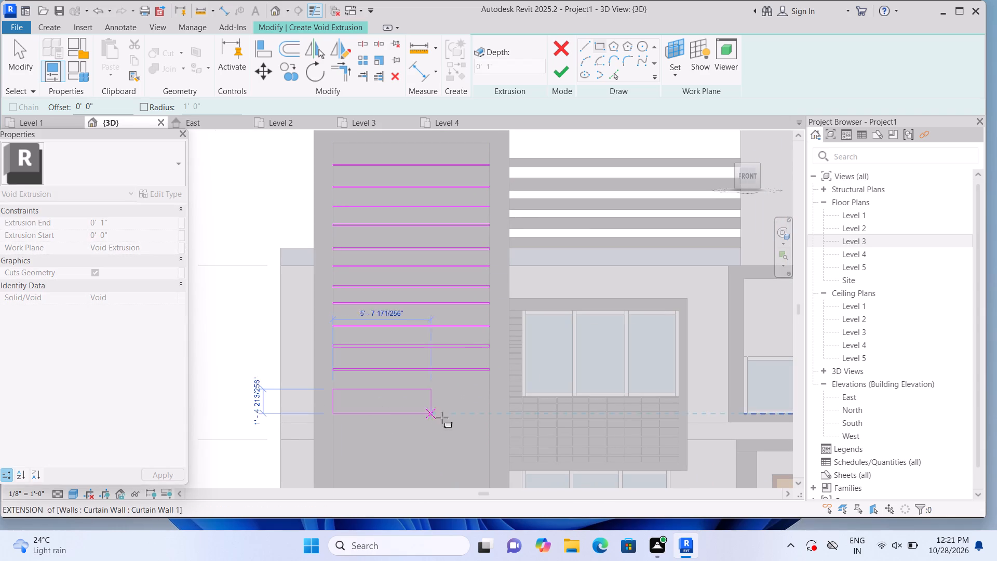
scroll(489, 417, up, 9)
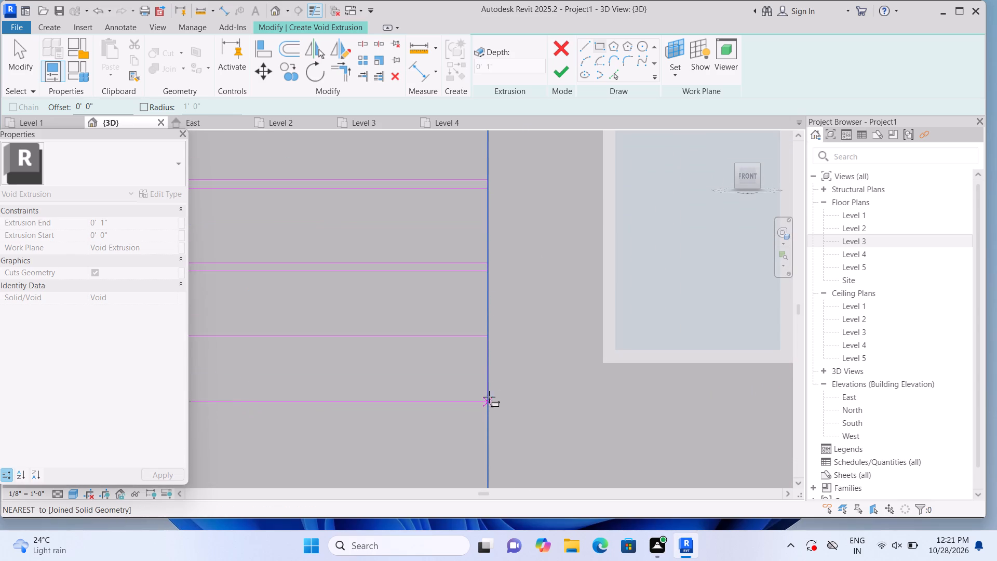
click(483, 344)
Sketch a thirteenth thin horizontal strip below the twelfth, spanning the tower panel's full width beside the top of the brick panel.
scroll(392, 436, down, 1)
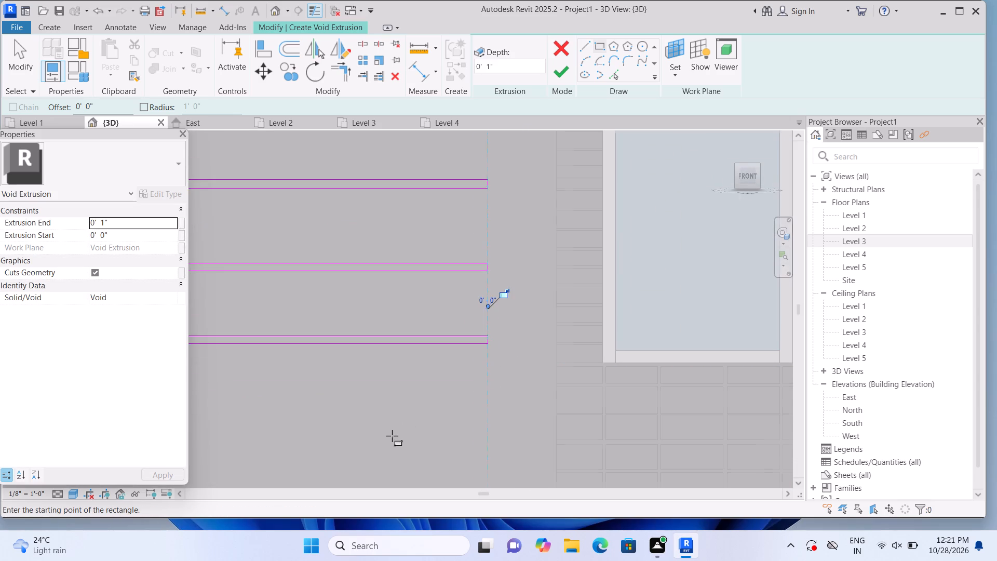
scroll(392, 436, down, 7)
middle_drag(396, 449, 423, 328)
middle_drag(383, 406, 385, 399)
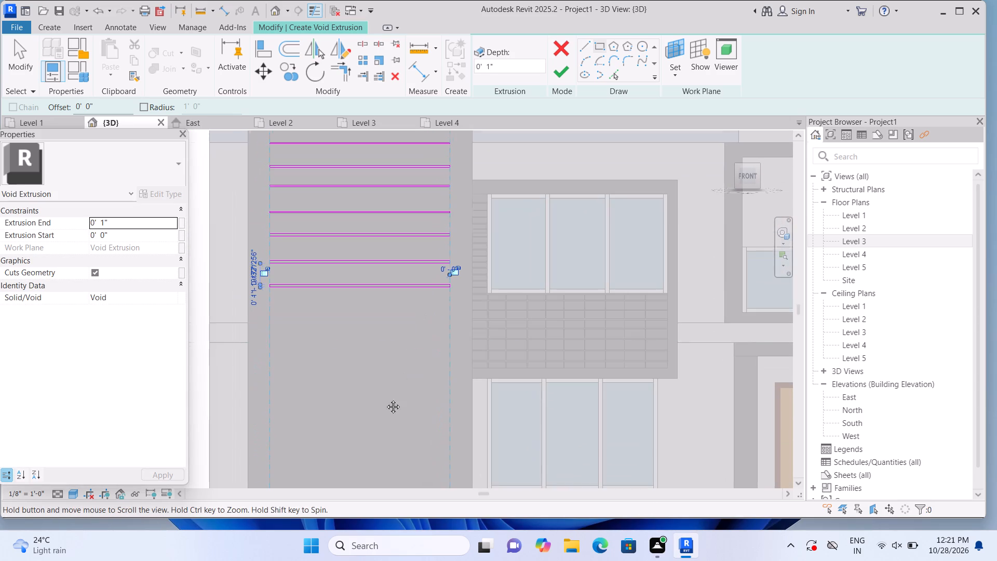
middle_drag(385, 399, 385, 336)
scroll(383, 335, down, 1)
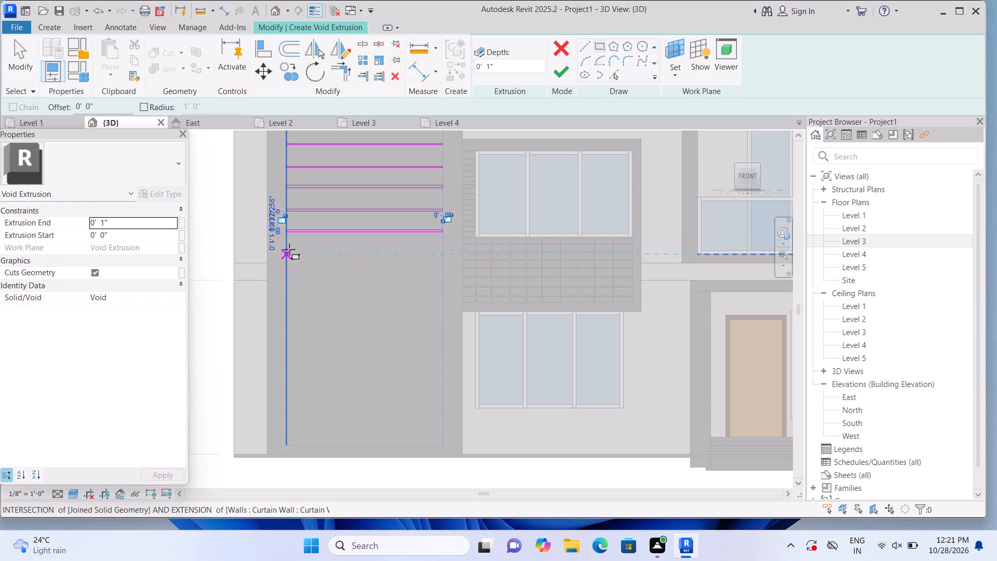
click(289, 249)
scroll(446, 296, up, 3)
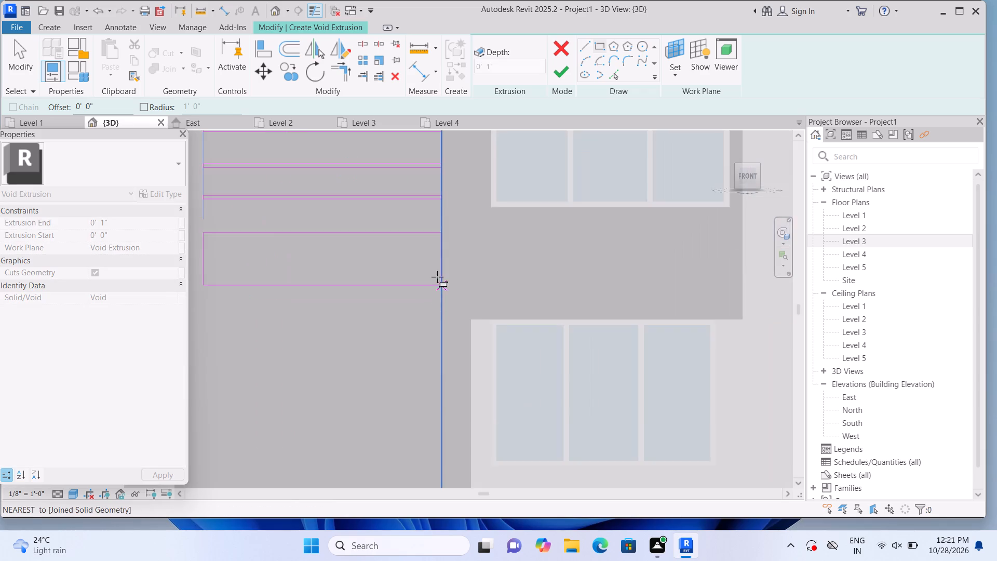
scroll(437, 277, up, 5)
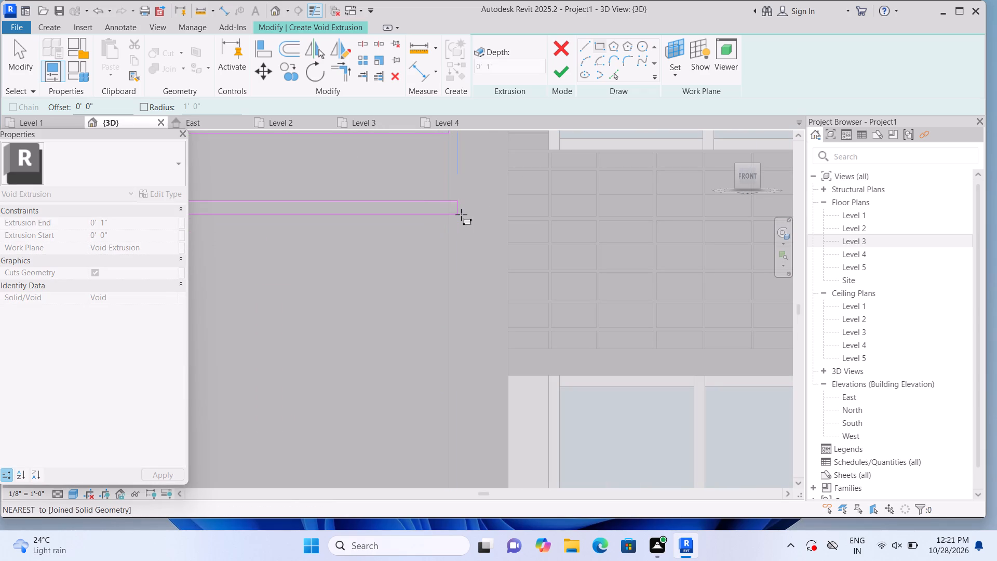
click(449, 209)
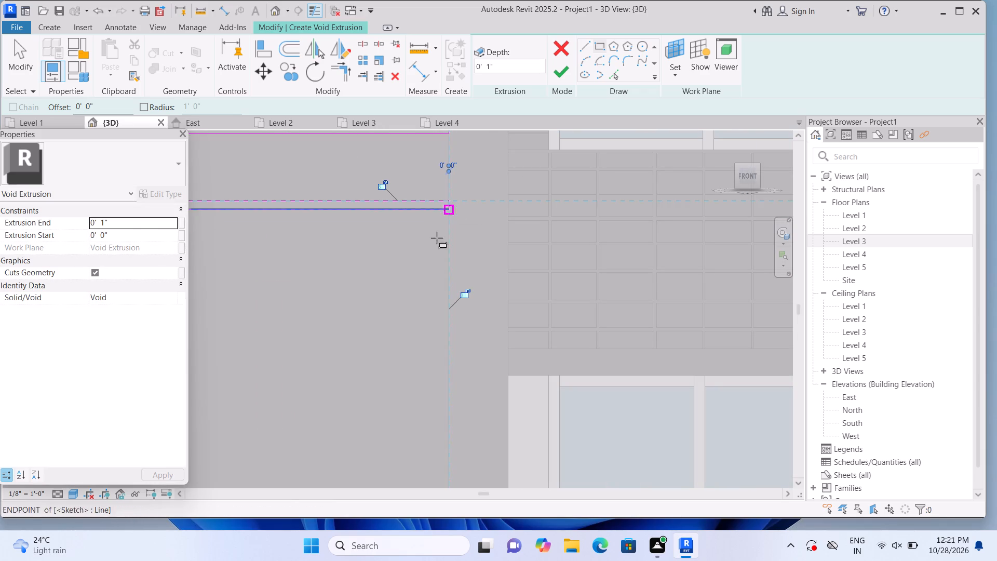
Sketch a fourteenth thin horizontal strip across the tower panel's full width, with its top edge on the Level 2 line.
scroll(381, 283, down, 8)
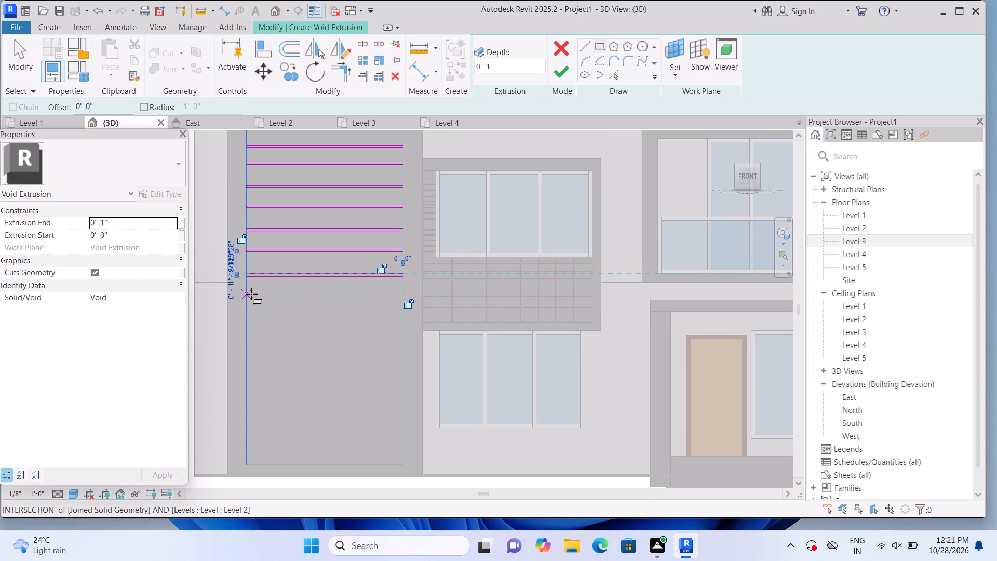
click(250, 296)
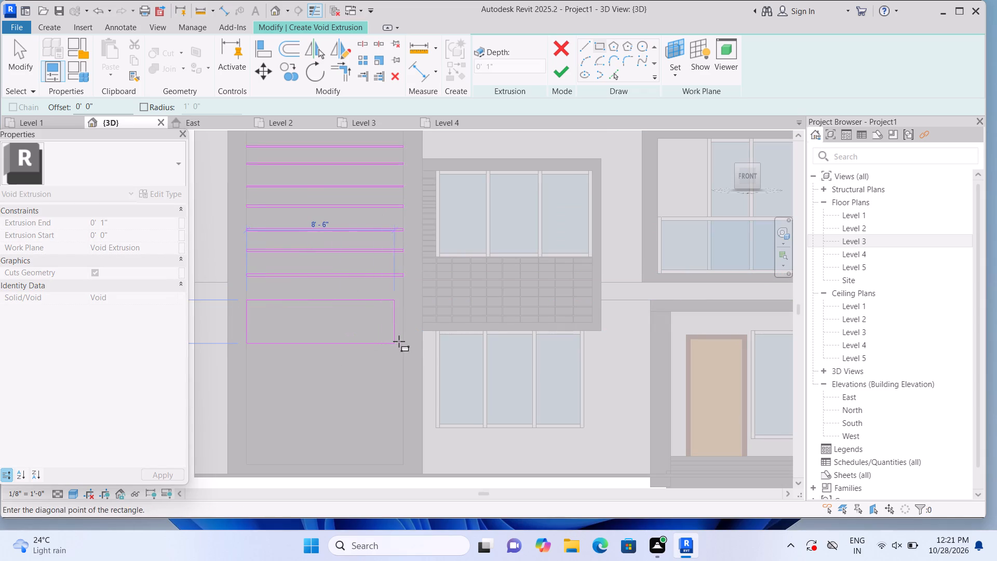
scroll(402, 341, up, 6)
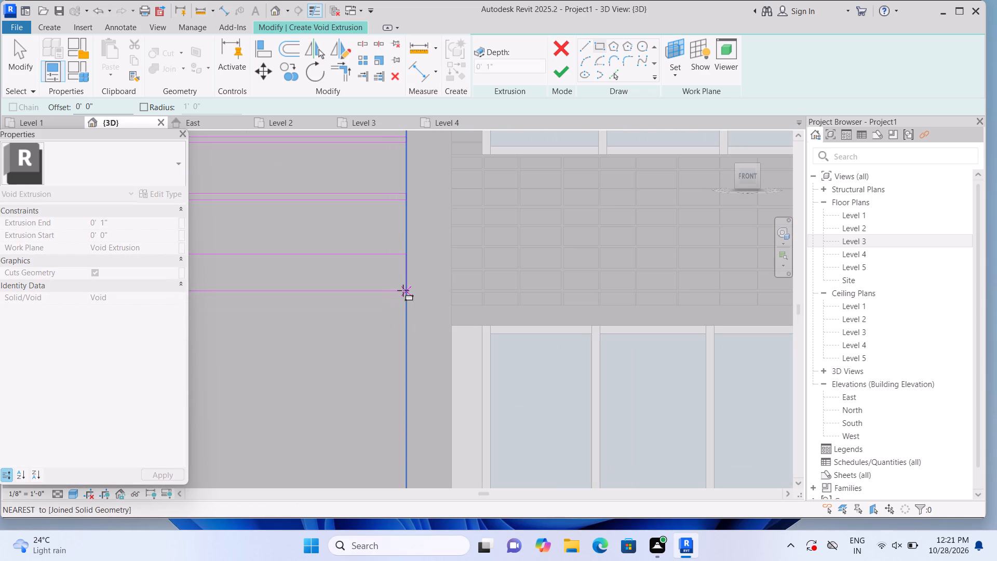
scroll(403, 287, up, 2)
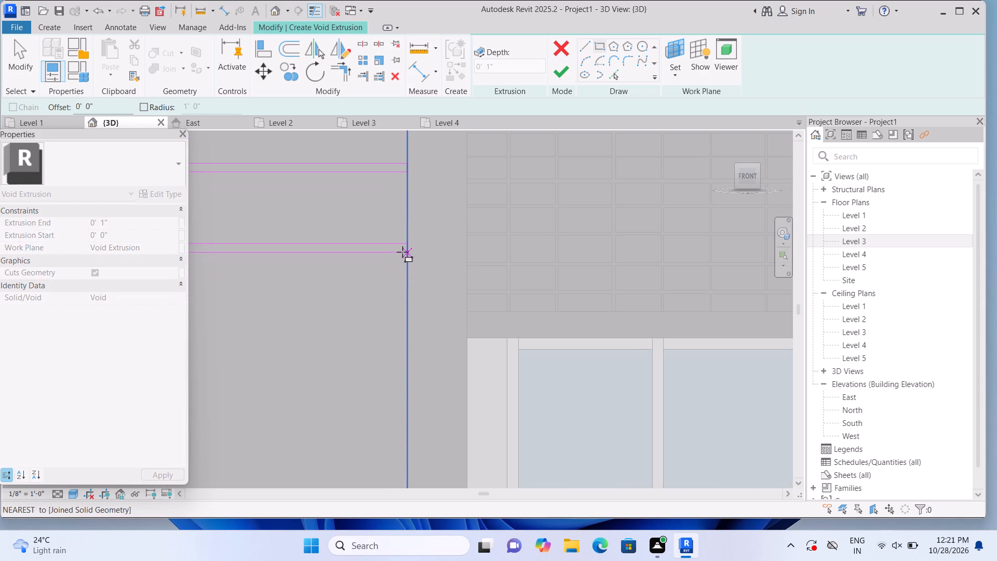
click(402, 251)
Sketch a fifteenth thin horizontal strip about 9'-0" long below the Level 2 strip, just above the level of the ground-floor window's top.
scroll(346, 347, down, 3)
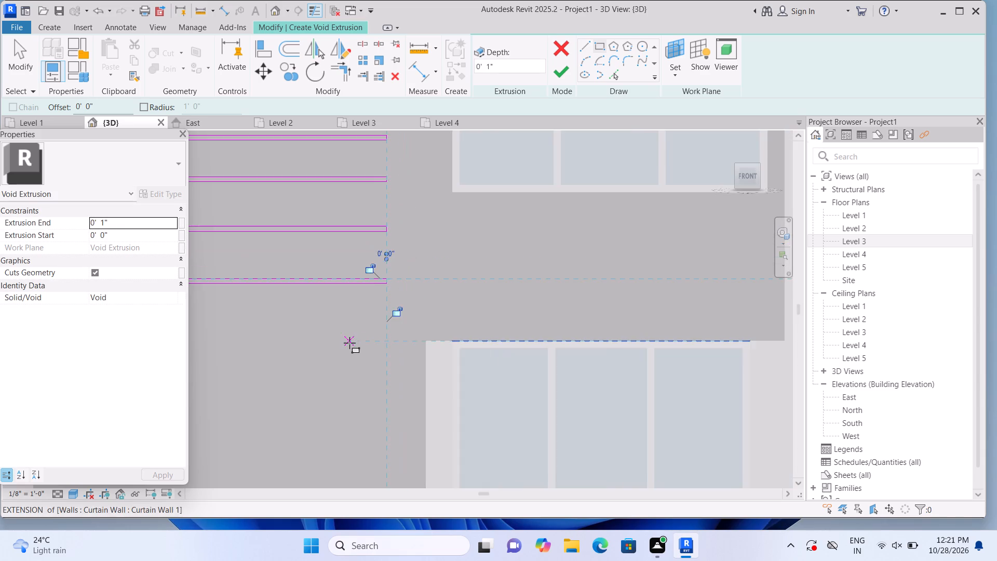
scroll(349, 343, down, 4)
middle_drag(259, 384, 376, 347)
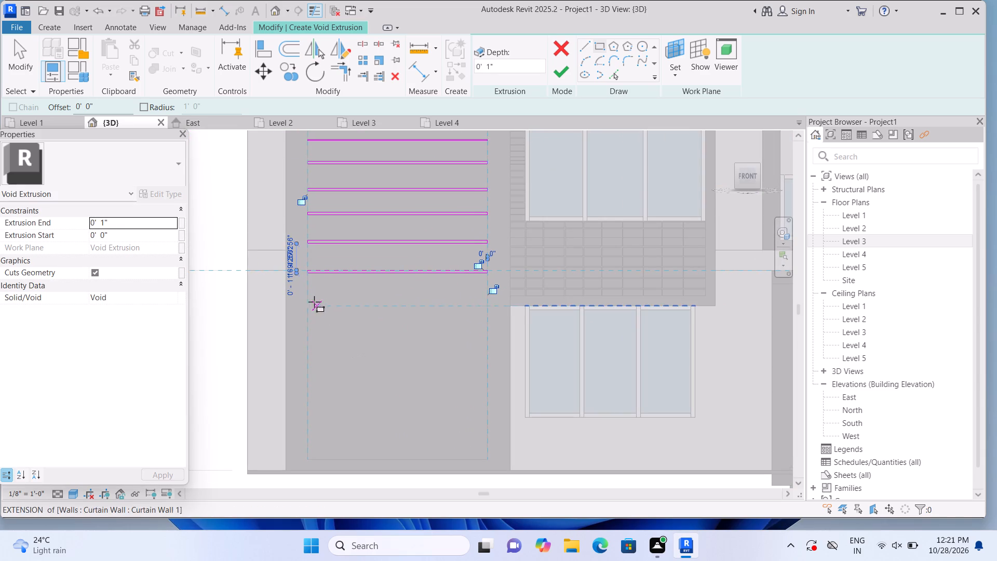
click(309, 296)
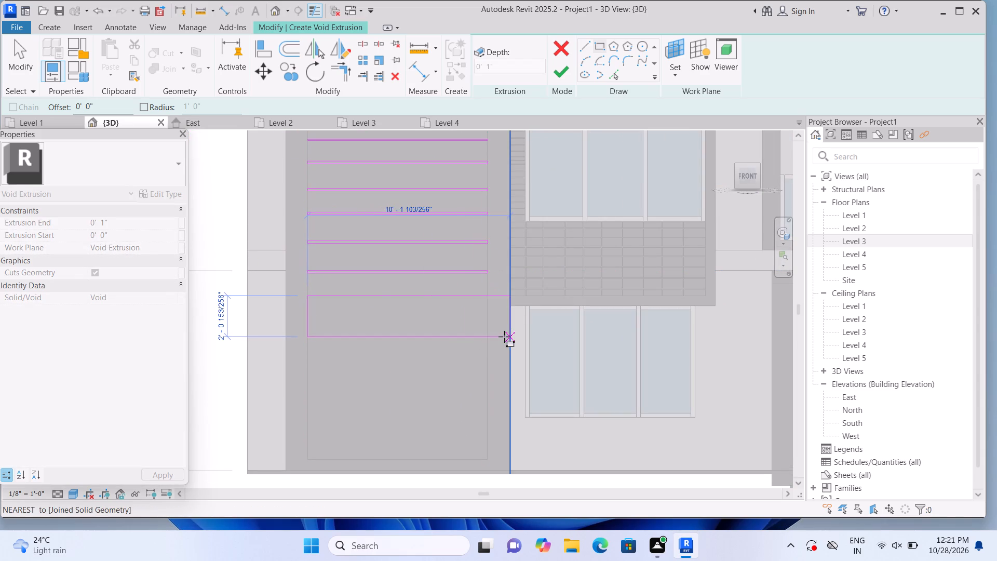
scroll(491, 337, up, 8)
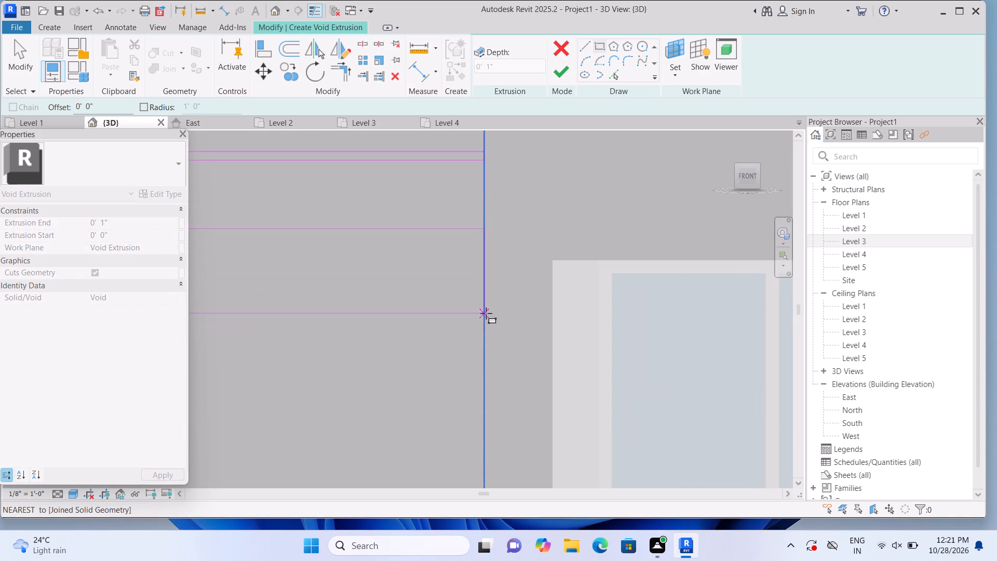
scroll(486, 313, up, 2)
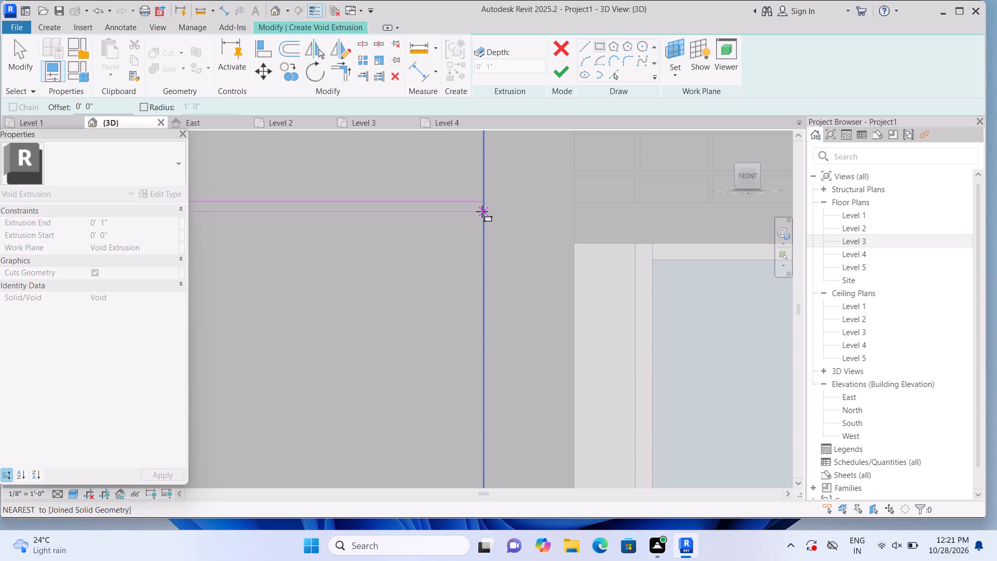
click(482, 208)
scroll(456, 265, down, 7)
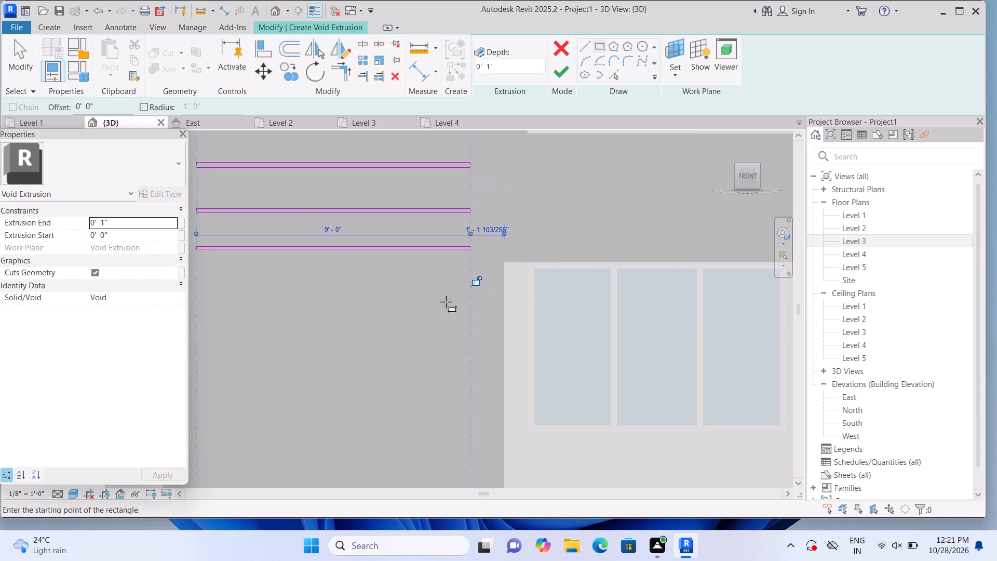
Sketch a sixteenth thin horizontal strip about 9'-0" long across the tower panel, just below the level of the ground-floor window's top.
scroll(446, 302, down, 3)
key(Escape)
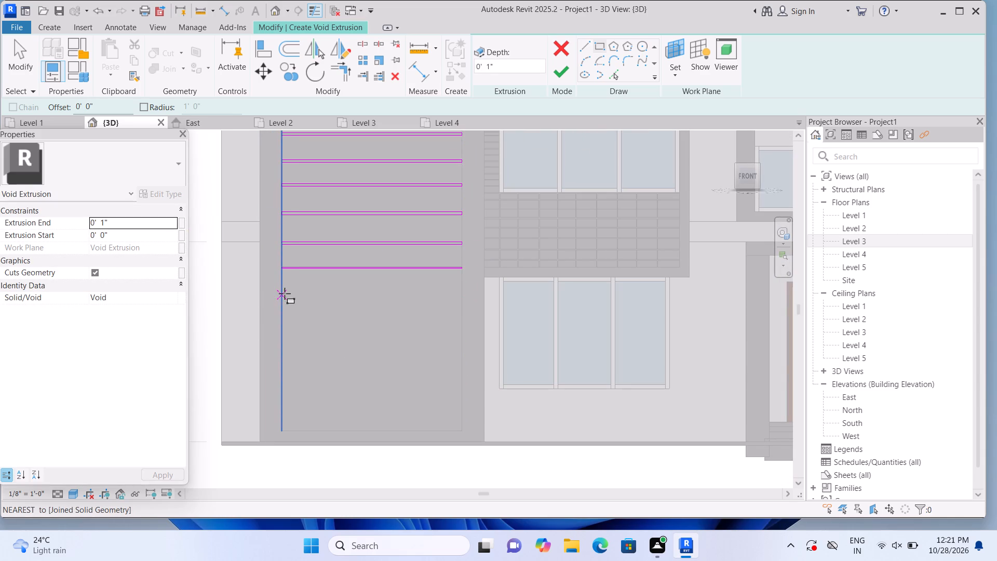
click(285, 290)
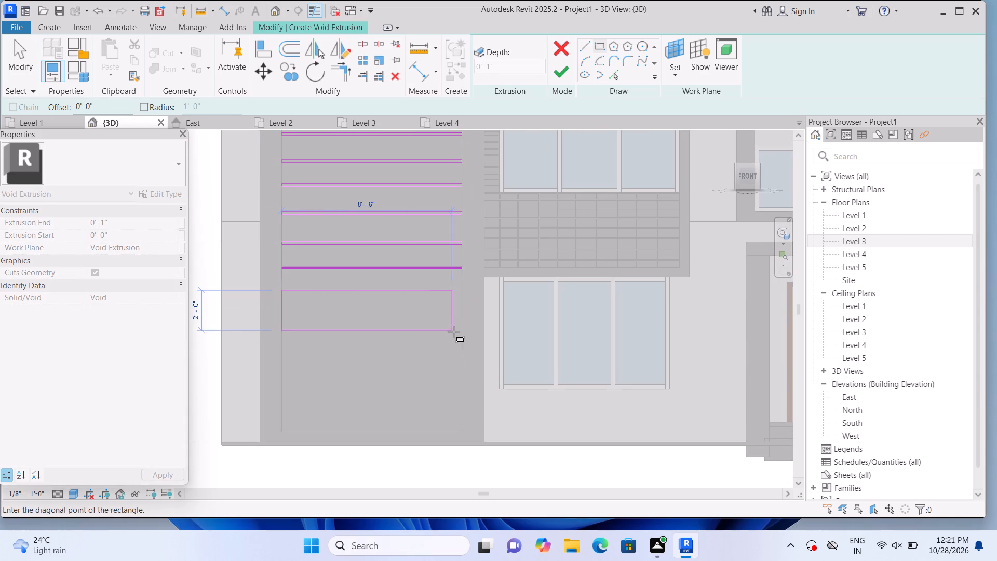
scroll(454, 314, up, 3)
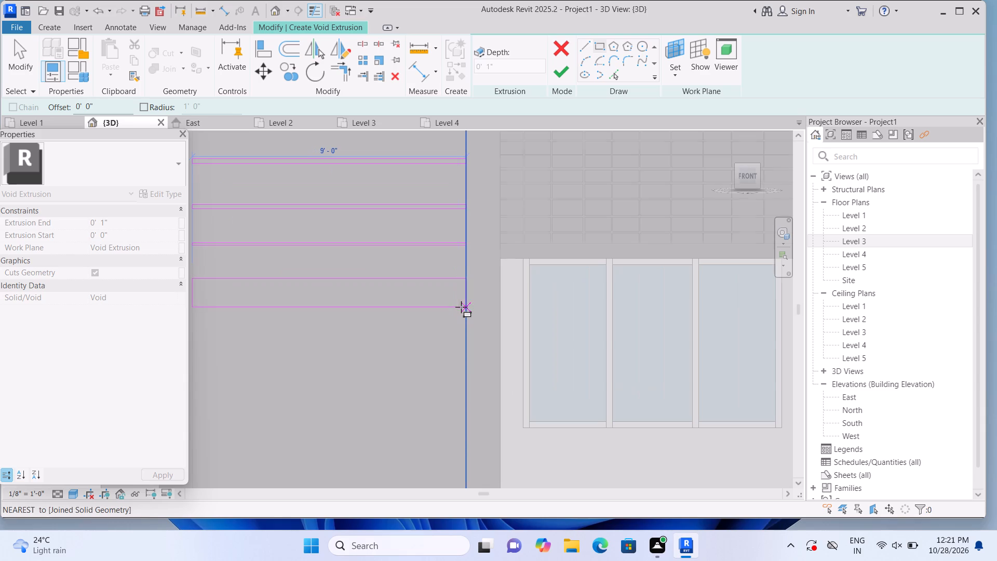
click(461, 285)
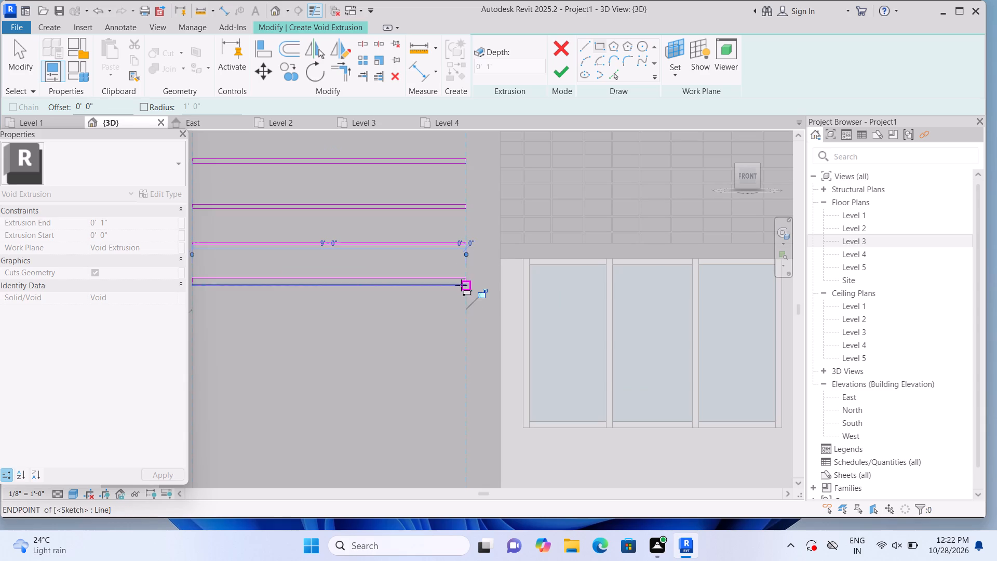
Sketch a seventeenth thin horizontal strip across the tower panel's full width, about a third of the way down the ground-floor window's height.
scroll(389, 361, down, 8)
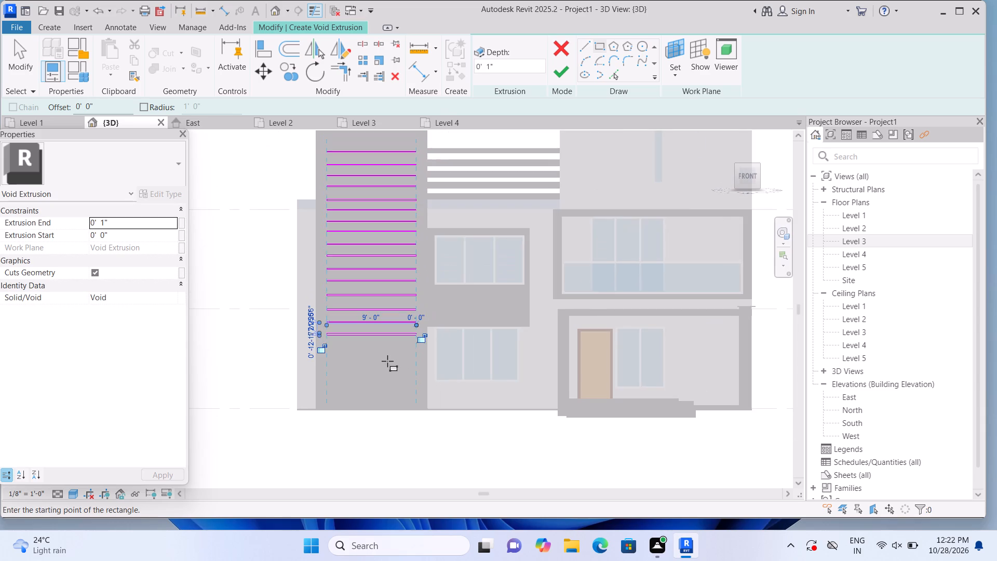
middle_drag(385, 360, 380, 423)
scroll(327, 420, up, 2)
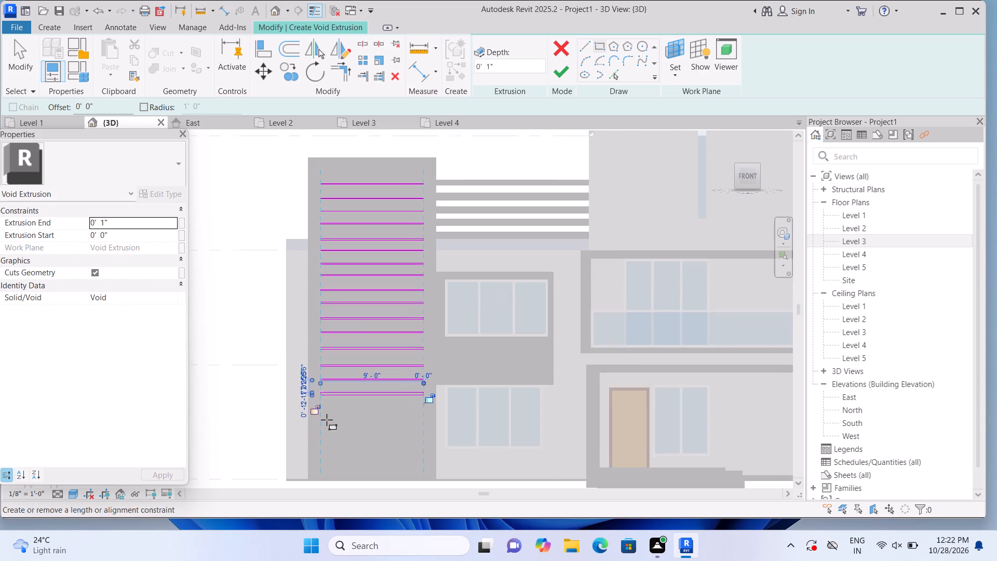
key(Escape)
scroll(326, 417, up, 4)
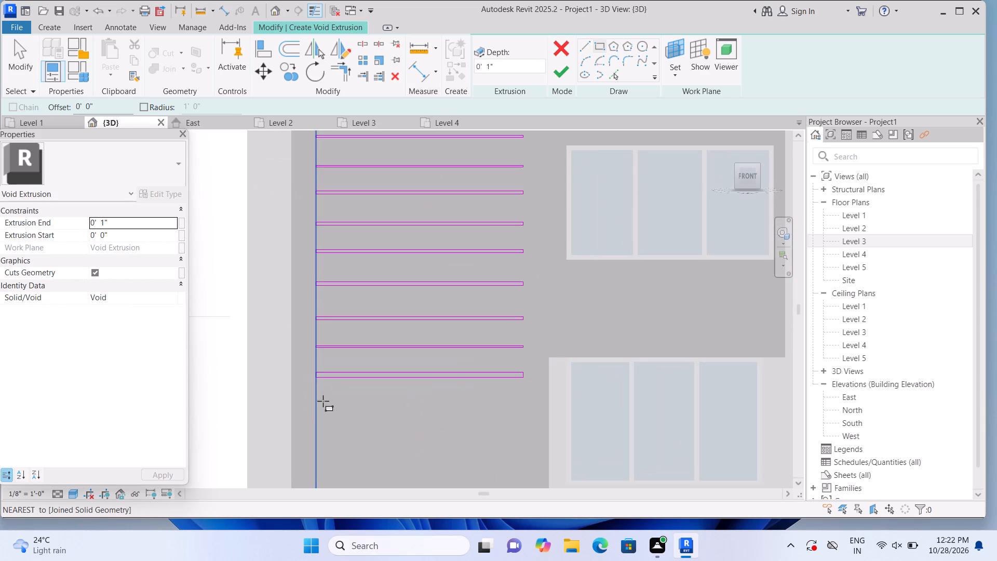
click(318, 404)
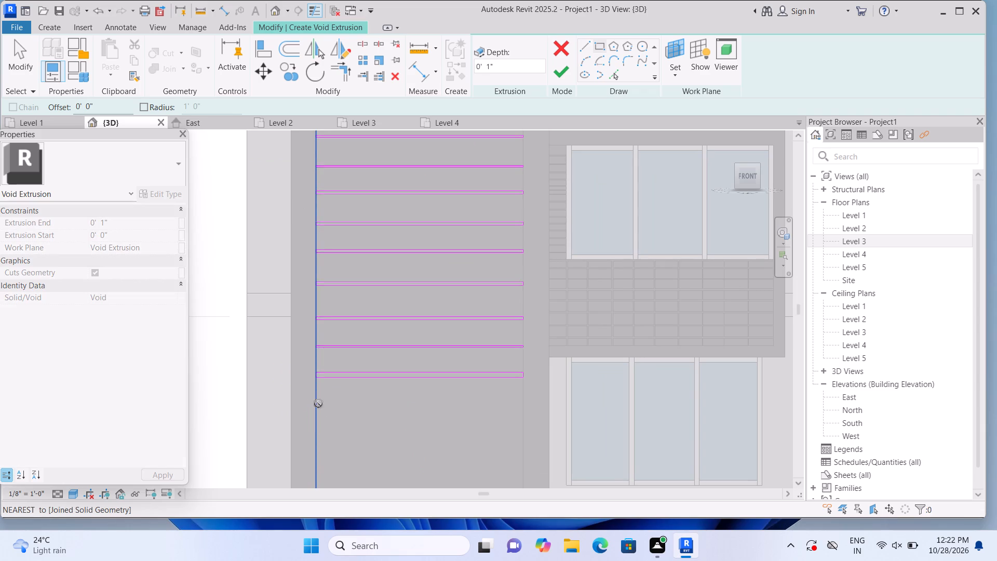
scroll(517, 430, up, 8)
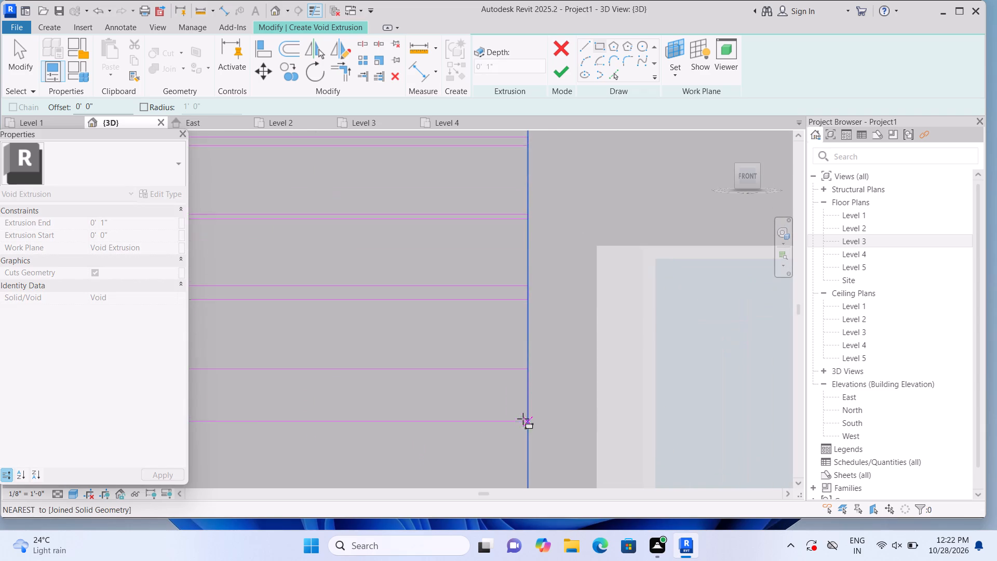
scroll(523, 419, up, 2)
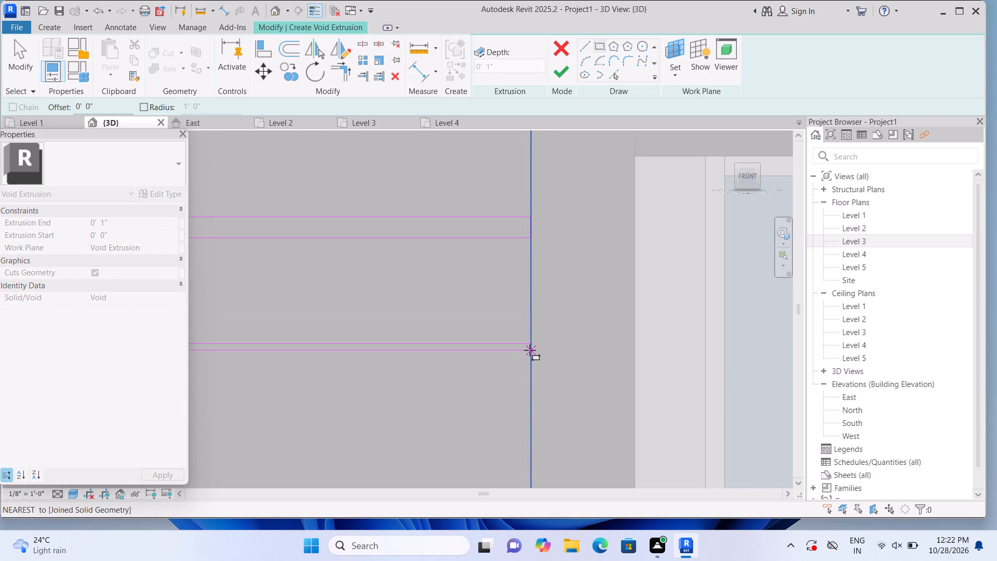
click(530, 349)
Sketch an eighteenth thin horizontal strip about 9'-0" long across the tower panel, slightly below the ground-floor window's mid-height.
scroll(490, 407, down, 12)
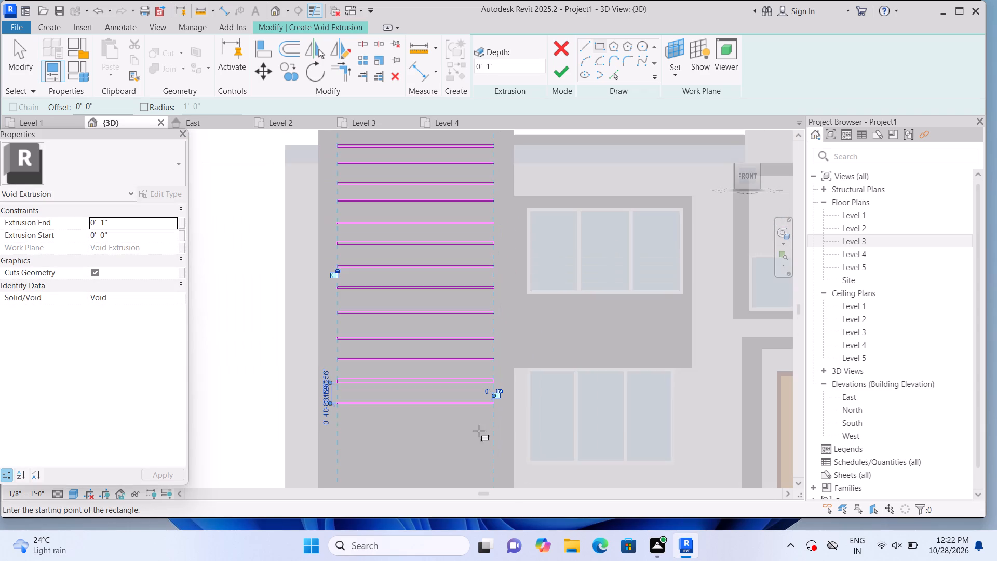
middle_drag(408, 462, 402, 413)
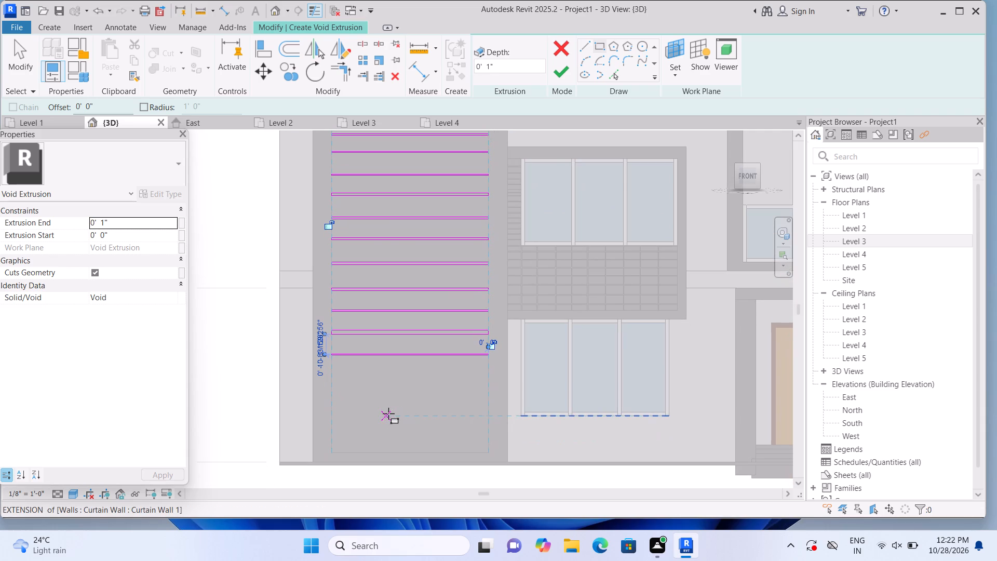
click(333, 375)
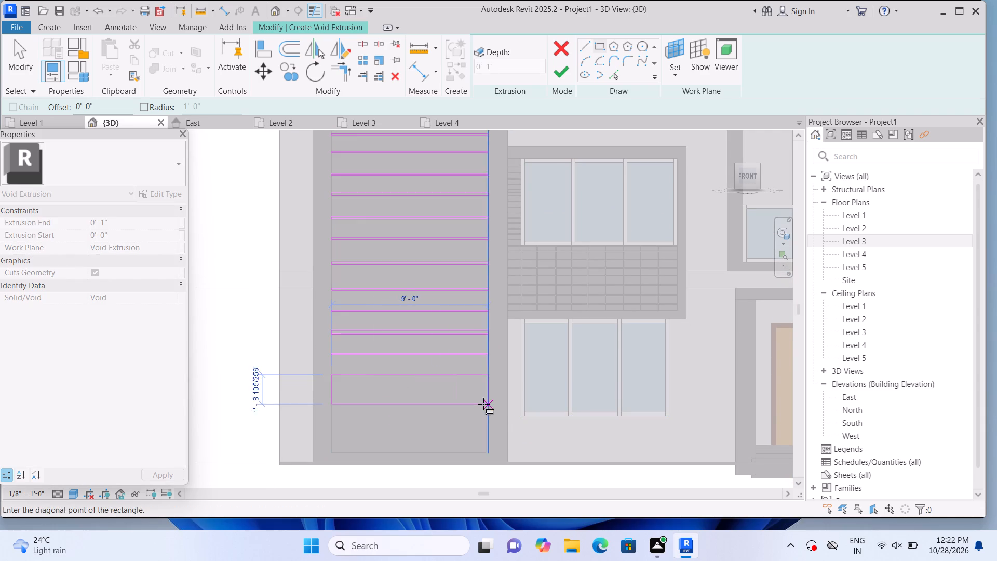
scroll(483, 404, up, 9)
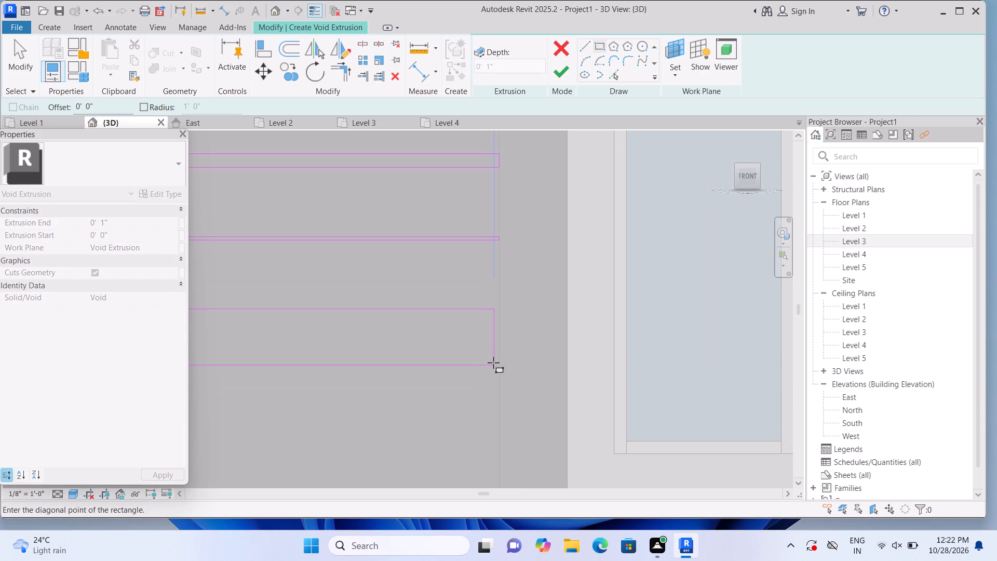
click(501, 316)
Sketch a nineteenth thin horizontal strip about 9'-0" long across the tower panel, a little above the level of the ground-floor window's bottom.
scroll(430, 418, down, 7)
scroll(280, 423, up, 1)
click(249, 399)
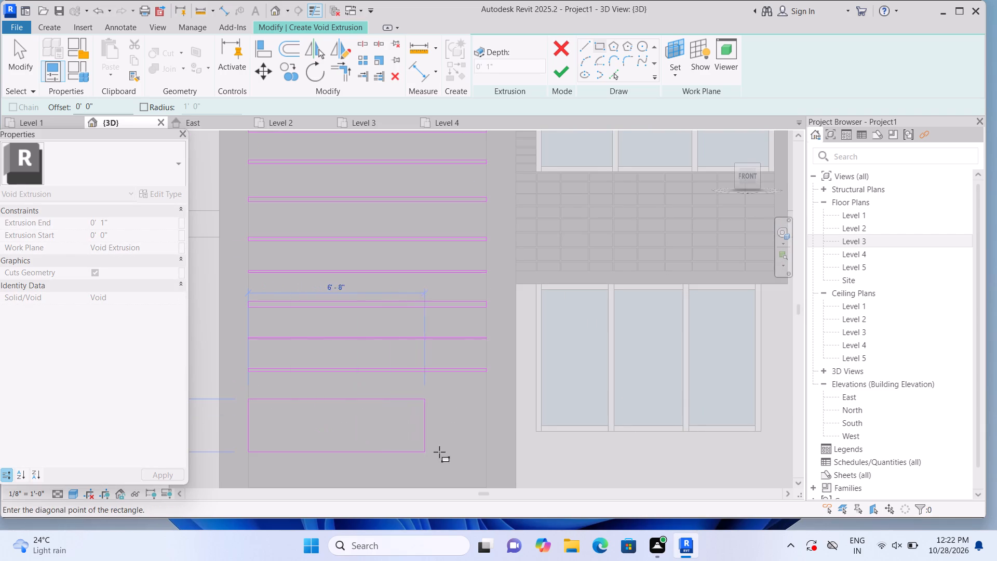
scroll(488, 453, up, 5)
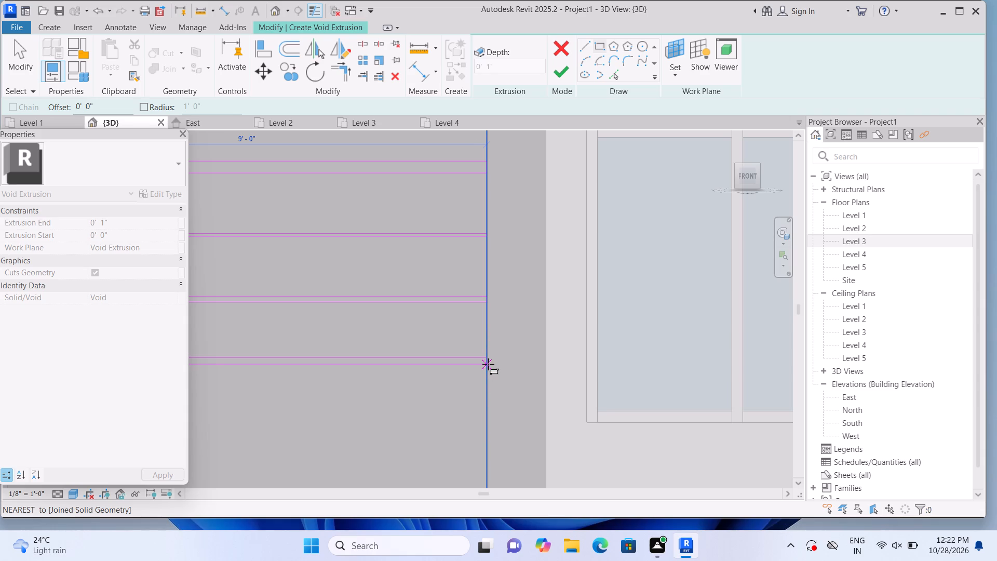
click(488, 364)
Sketch a twentieth thin horizontal strip about 9'-0" long across the tower panel, just below the level of the ground-floor window's bottom edge.
scroll(458, 422, down, 5)
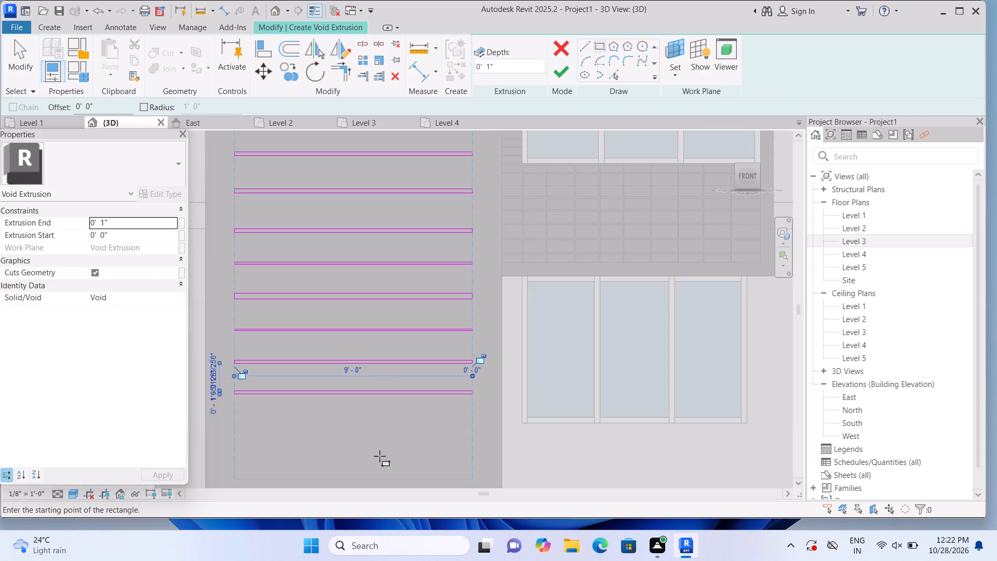
middle_drag(388, 449, 410, 409)
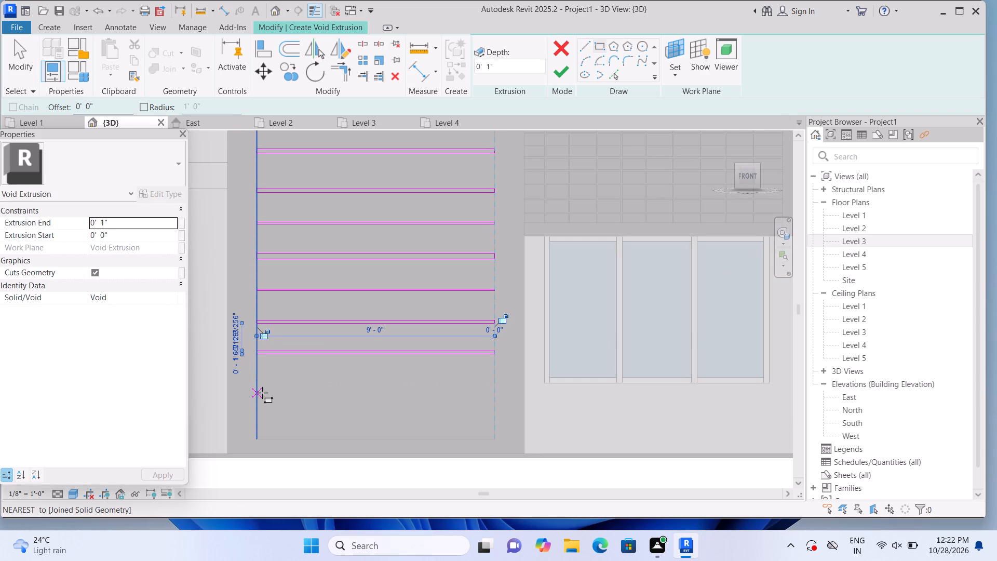
click(262, 393)
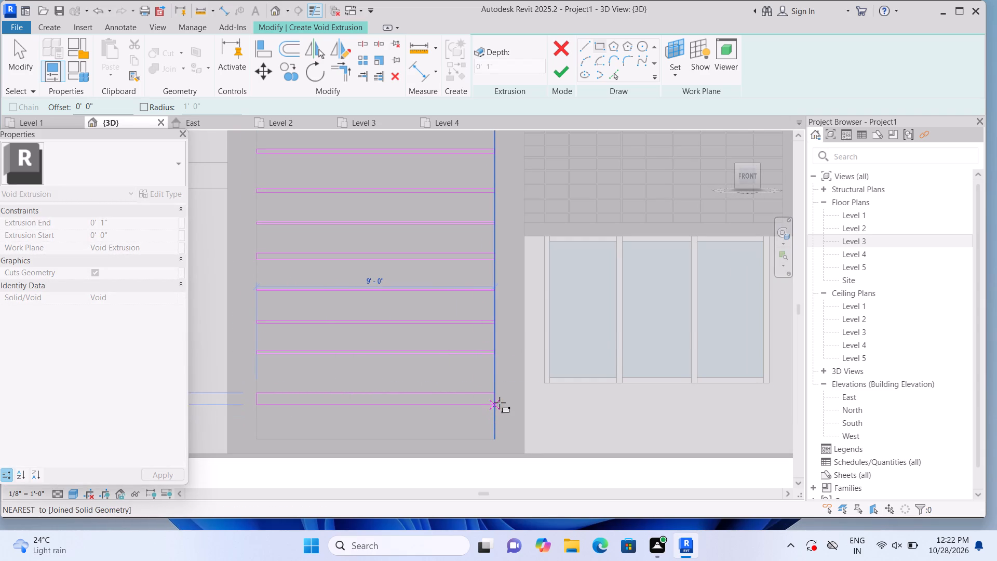
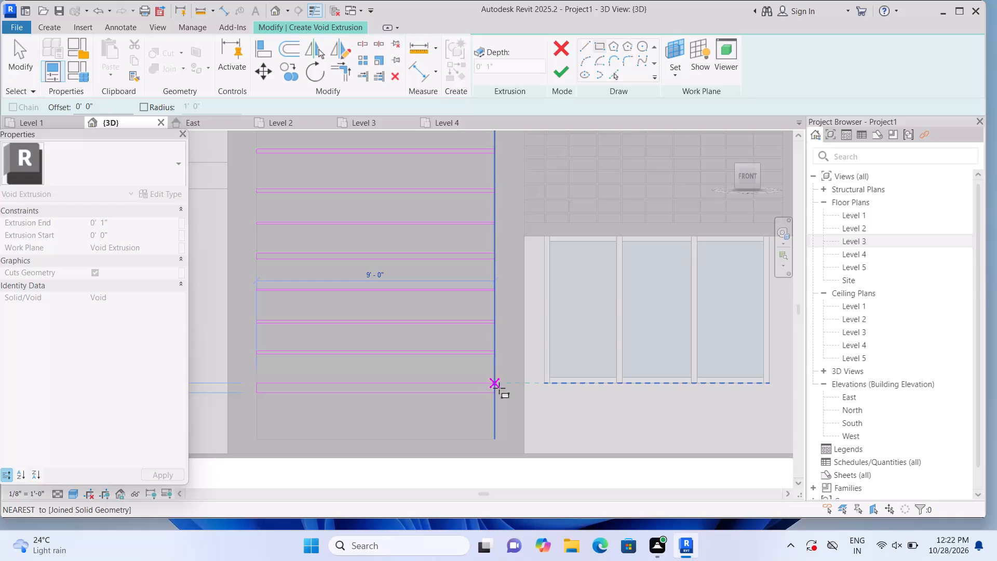
Sketch two more thin full-width rectangles, each 9'-0" long, below the existing strips near the base of the tower panel.
key(Escape)
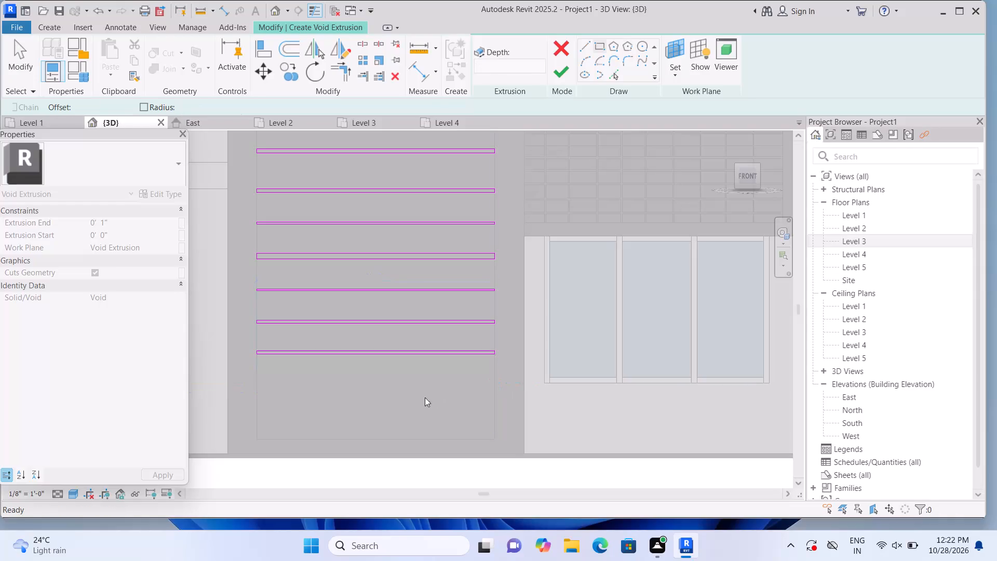
click(261, 376)
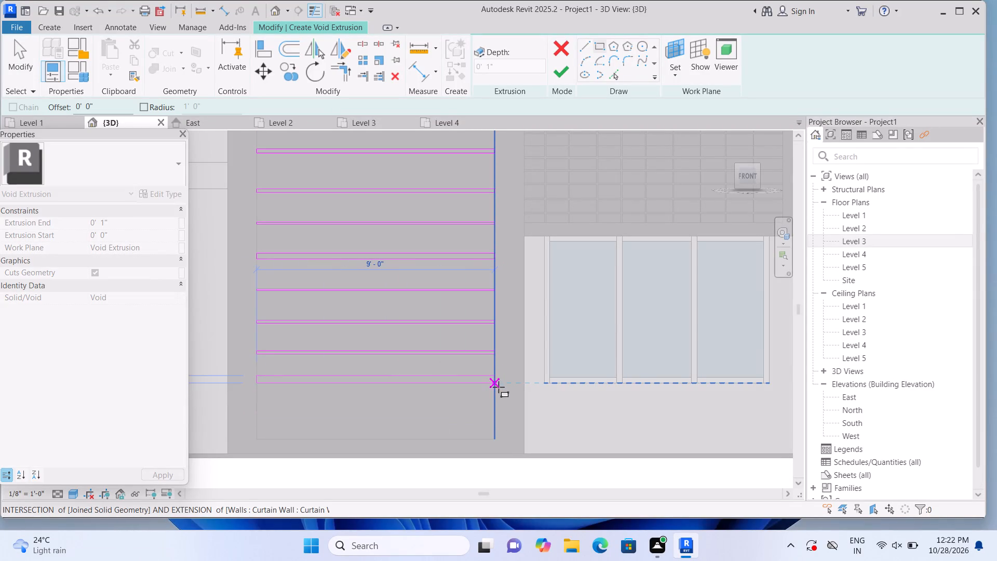
scroll(496, 383, up, 9)
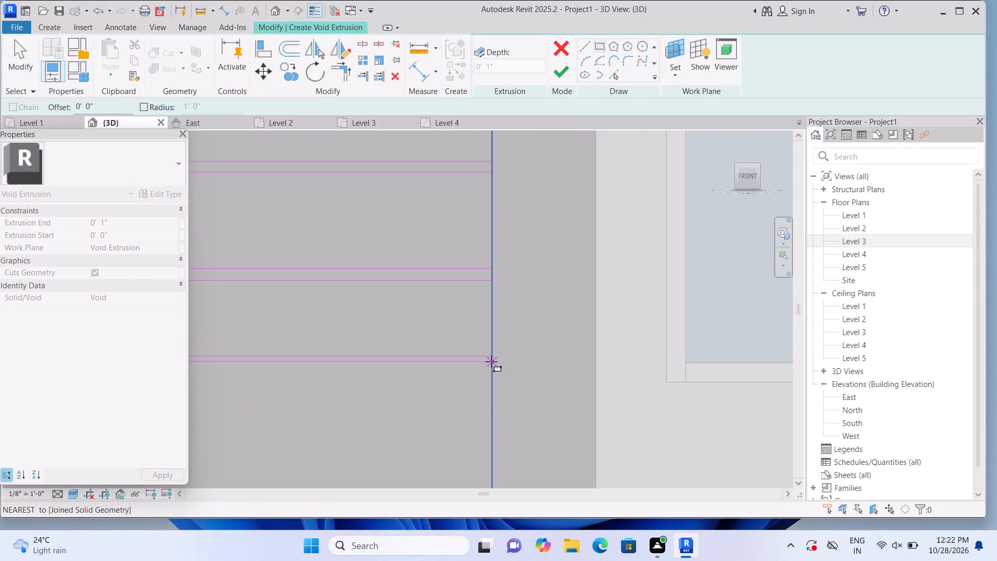
click(491, 362)
scroll(490, 379, down, 11)
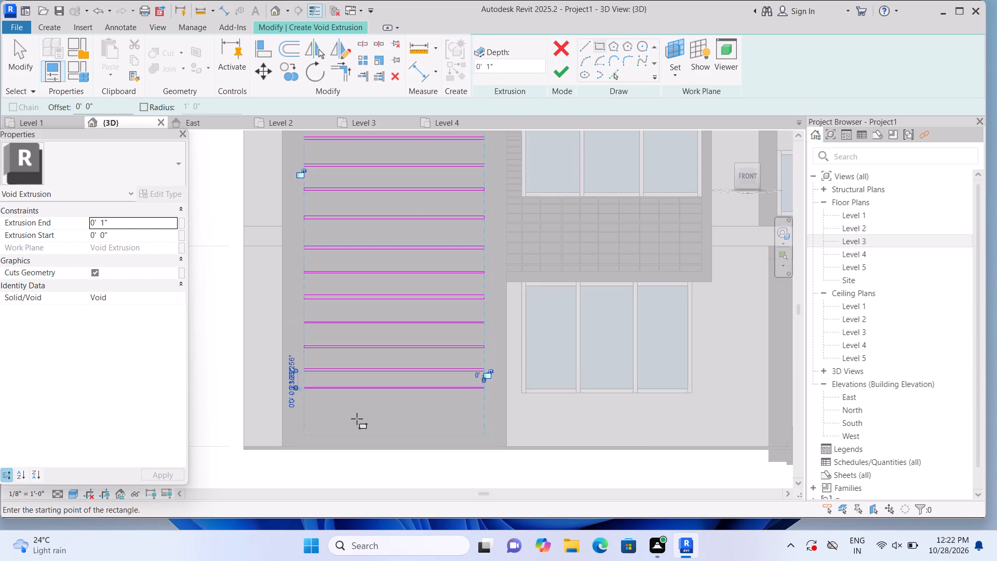
click(307, 409)
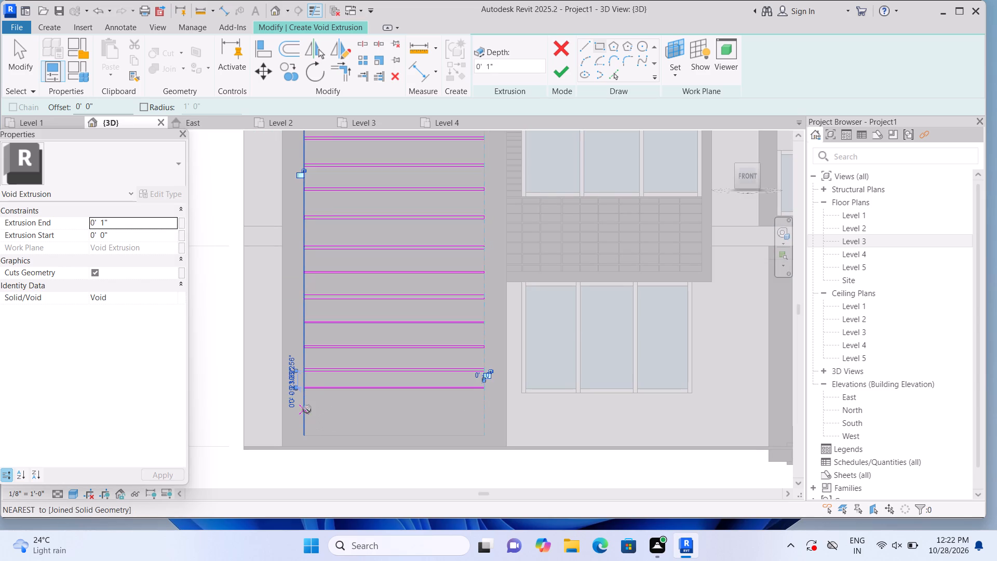
scroll(490, 416, up, 9)
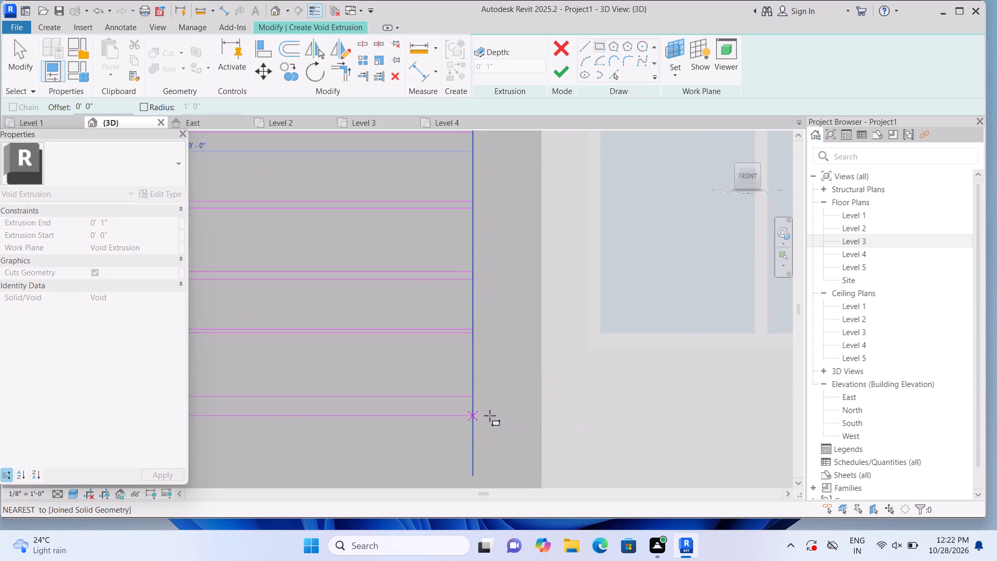
scroll(490, 416, up, 5)
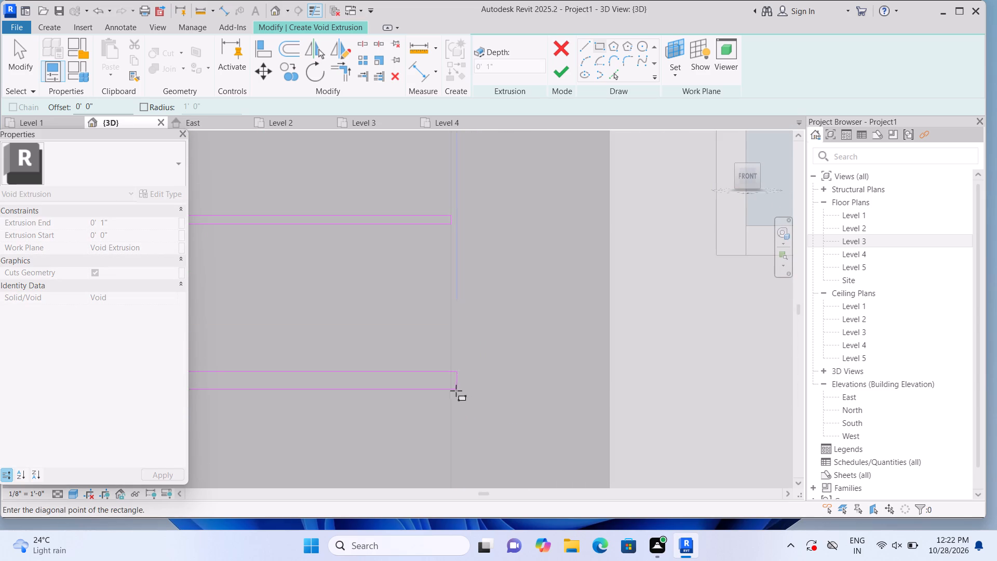
click(450, 378)
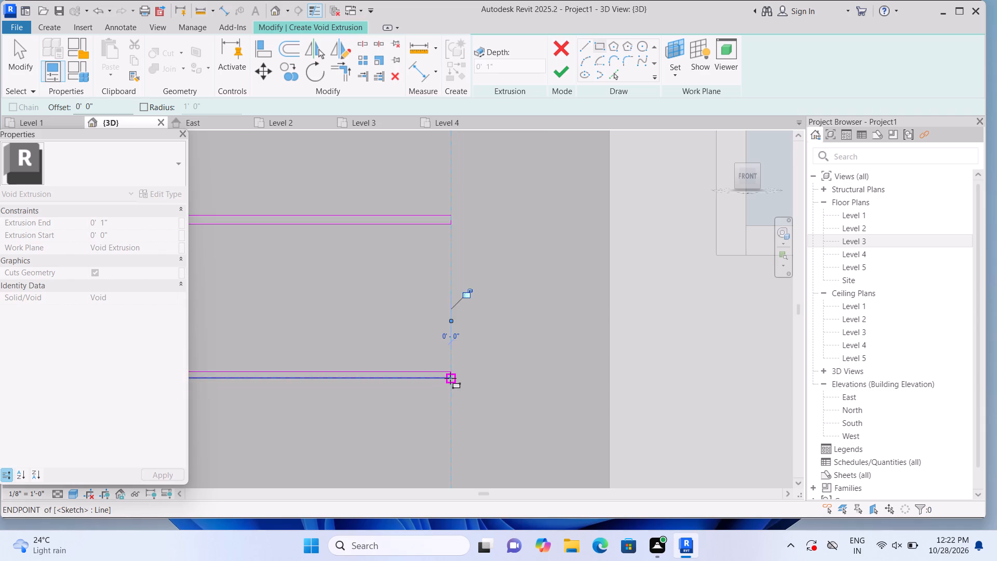
Finish the void extrusion sketch so the strips cut the tower's front panel with a depth of 0' 1".
scroll(460, 384, down, 3)
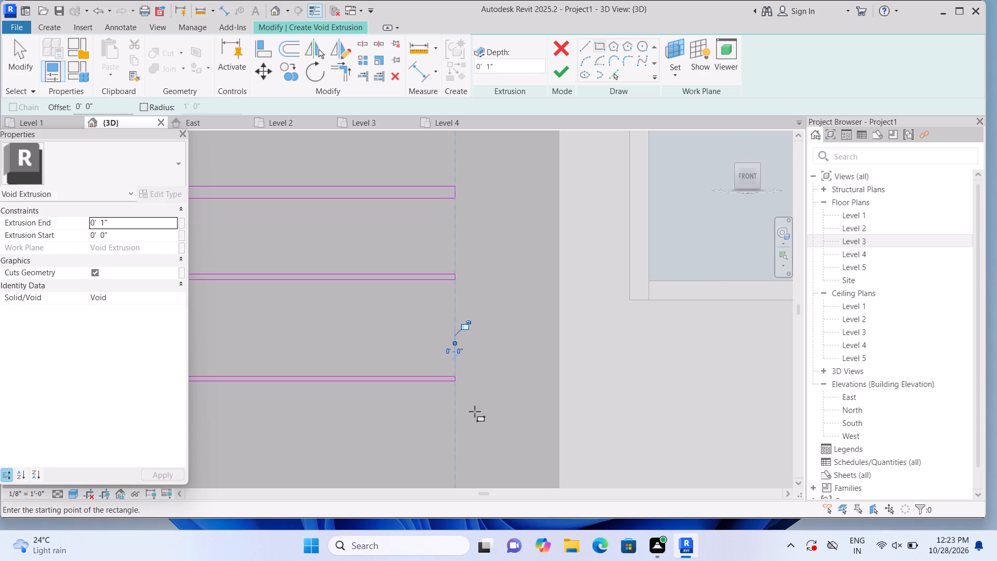
scroll(475, 412, down, 7)
middle_drag(497, 420, 658, 431)
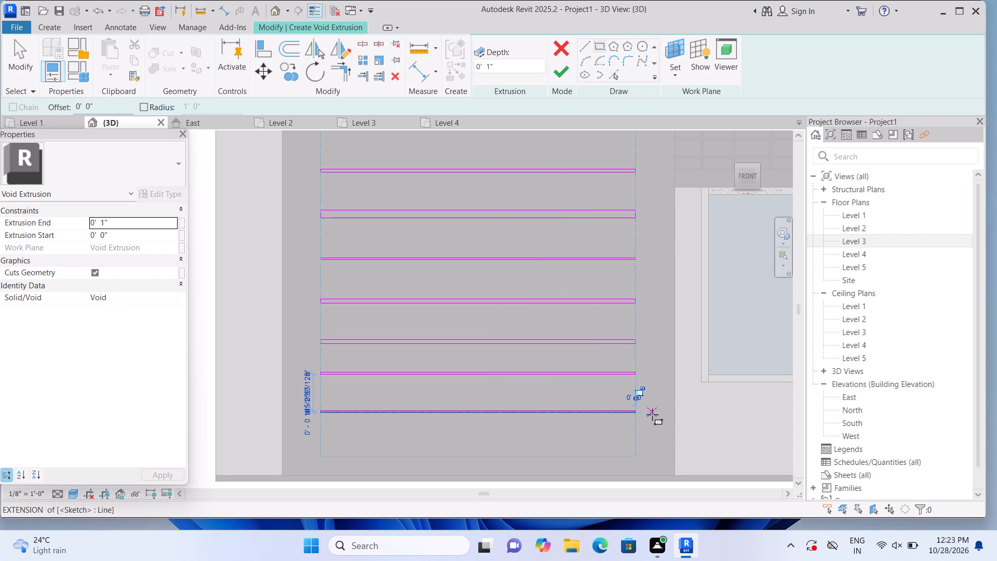
scroll(652, 415, down, 10)
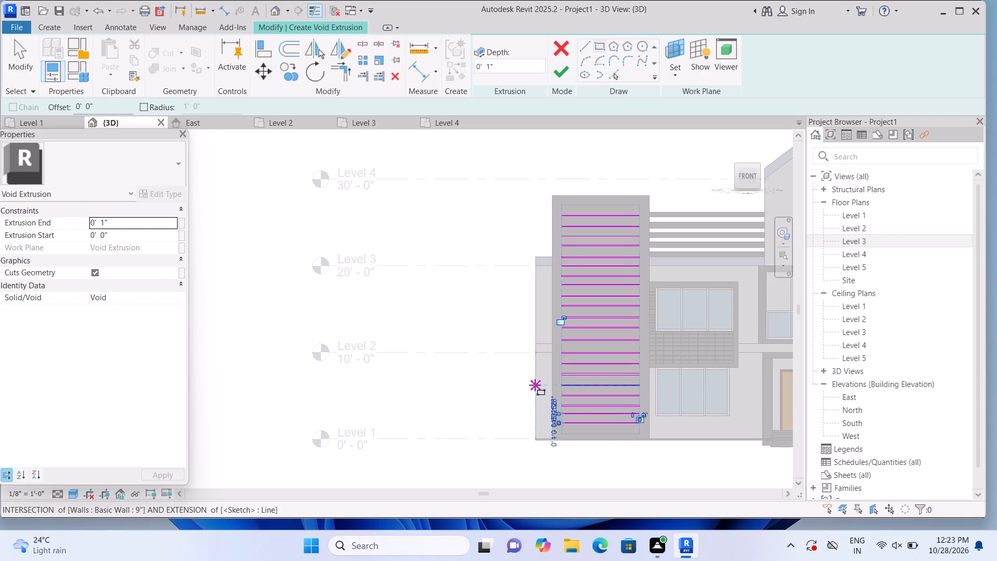
middle_drag(500, 399, 381, 416)
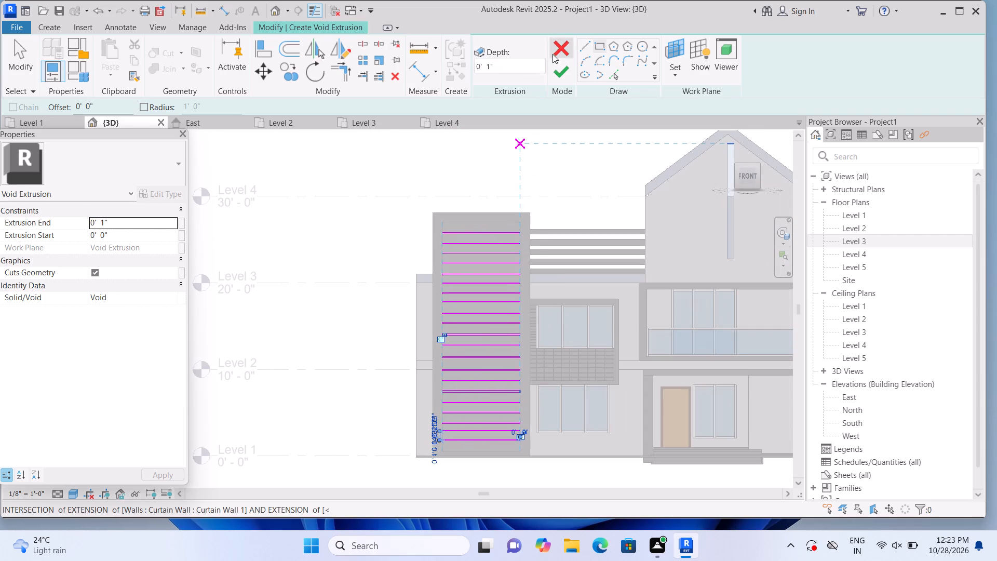
click(564, 72)
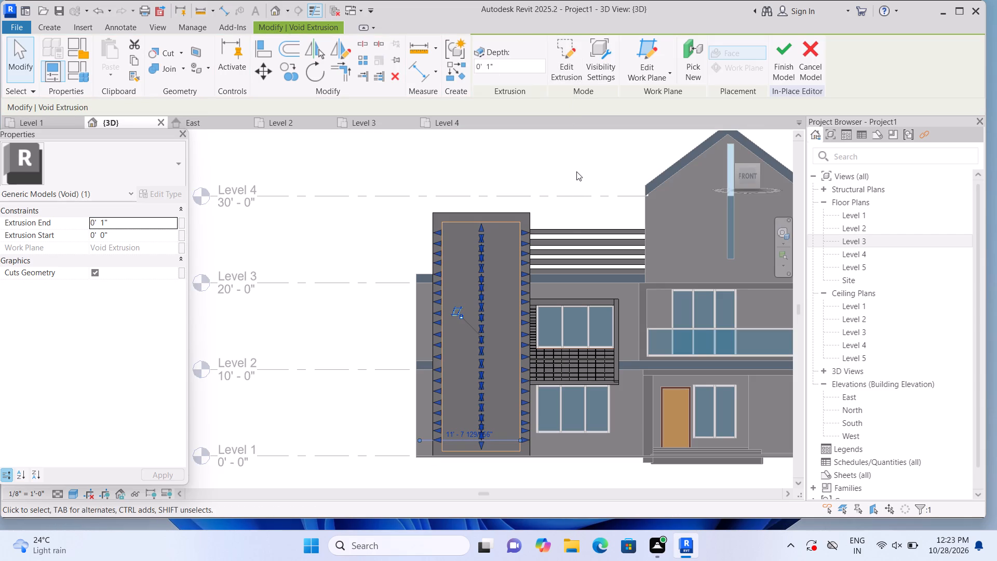
click(576, 171)
Examine the grooved tower front and its top from several 3D angles.
middle_drag(574, 171, 505, 175)
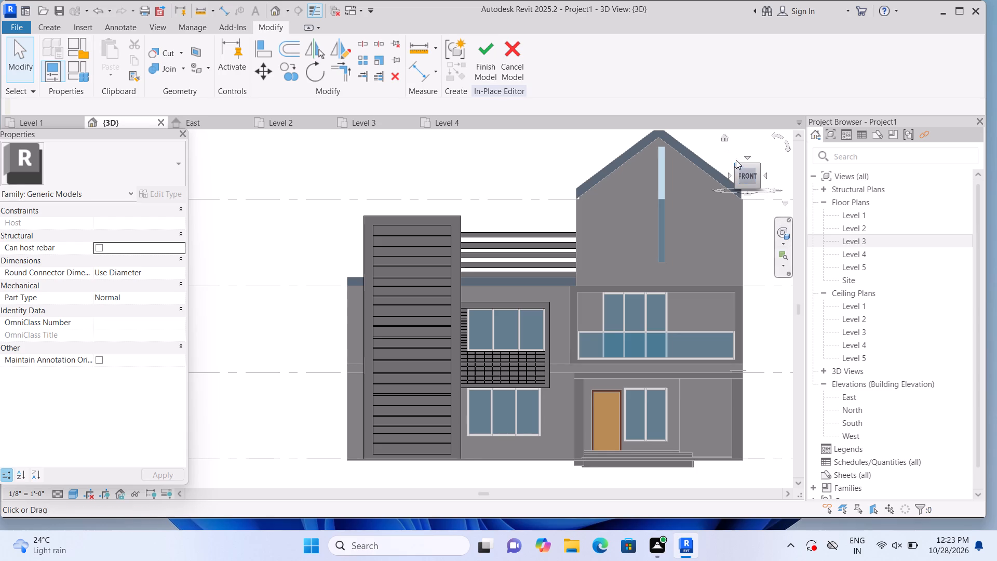
click(726, 138)
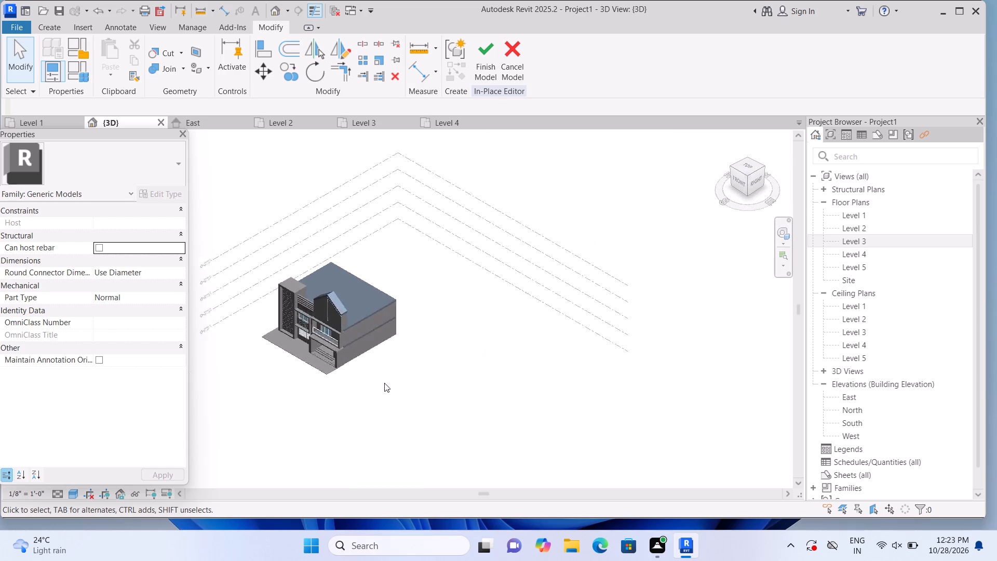
scroll(225, 335, up, 8)
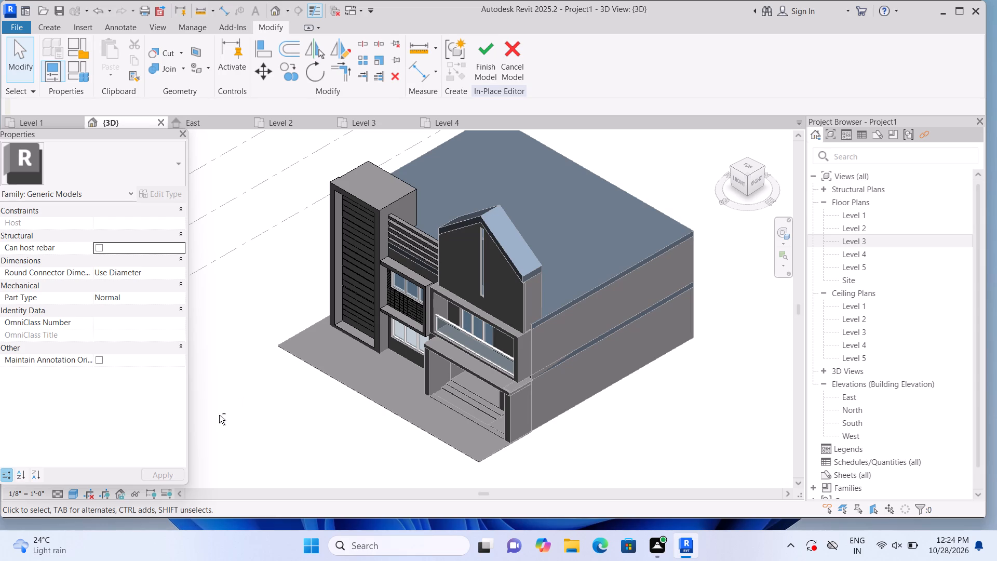
shift+middle_drag(220, 421, 277, 463)
shift+middle_drag(255, 425, 376, 459)
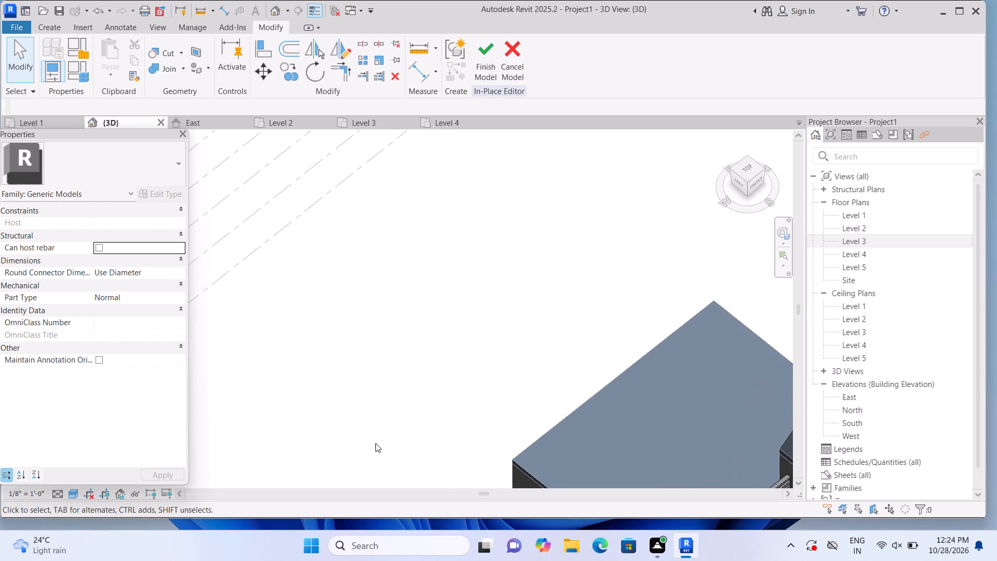
middle_drag(377, 435, 265, 241)
middle_drag(314, 411, 195, 372)
scroll(315, 408, up, 1)
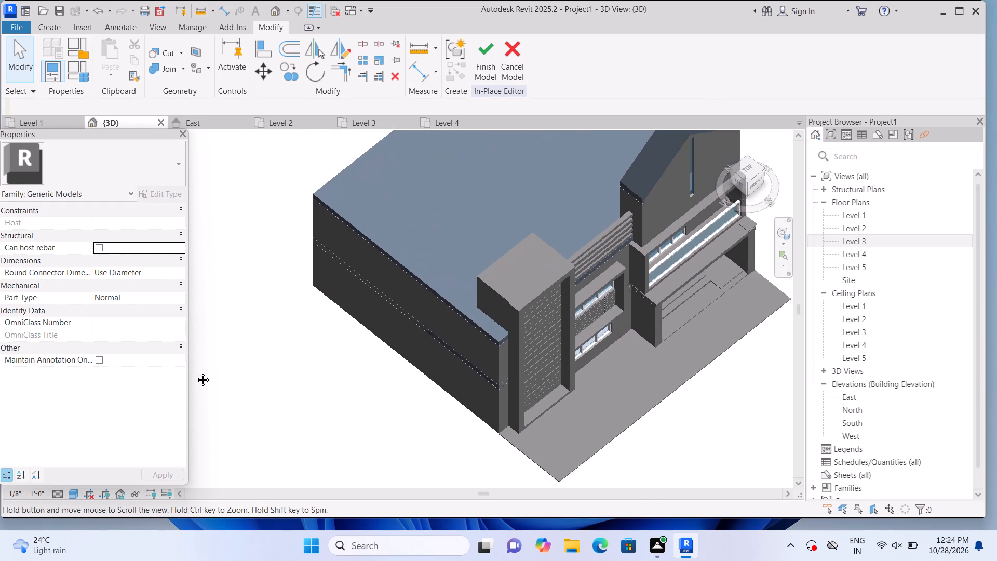
middle_drag(195, 372, 167, 380)
shift+middle_drag(208, 420, 257, 436)
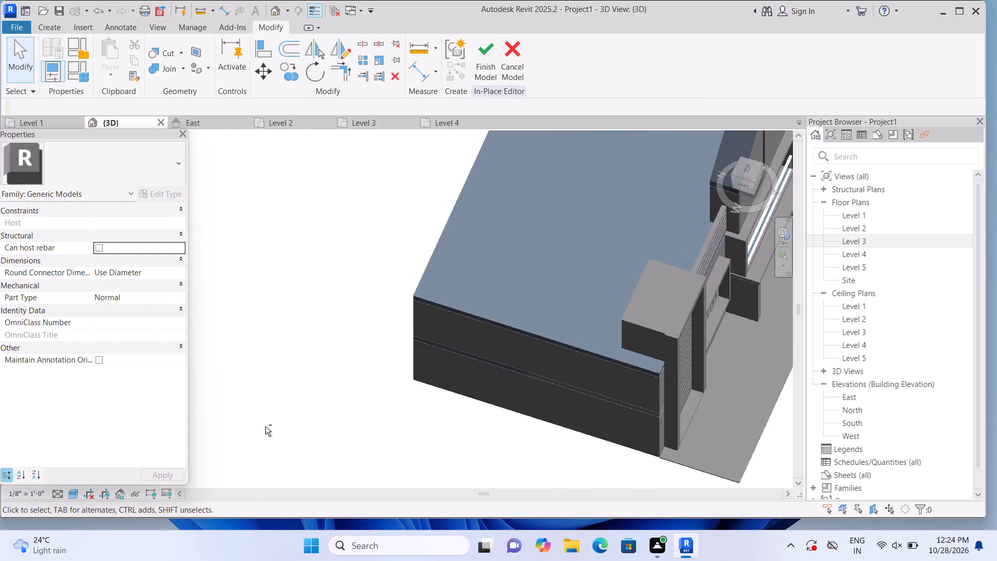
middle_drag(315, 373, 155, 399)
scroll(504, 356, up, 2)
scroll(472, 317, up, 1)
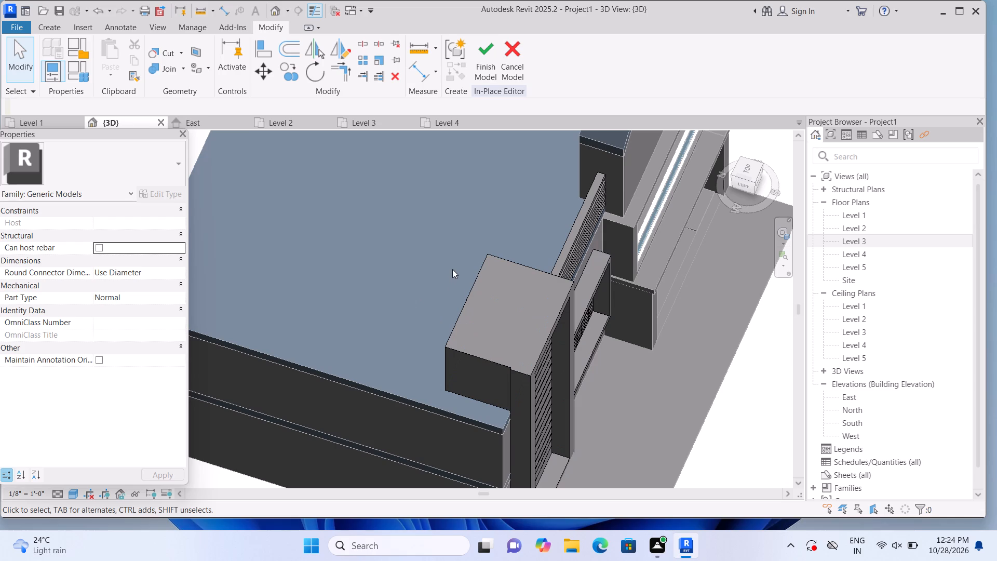
Start a solid extrusion and set its work plane to the tower's top face.
click(52, 29)
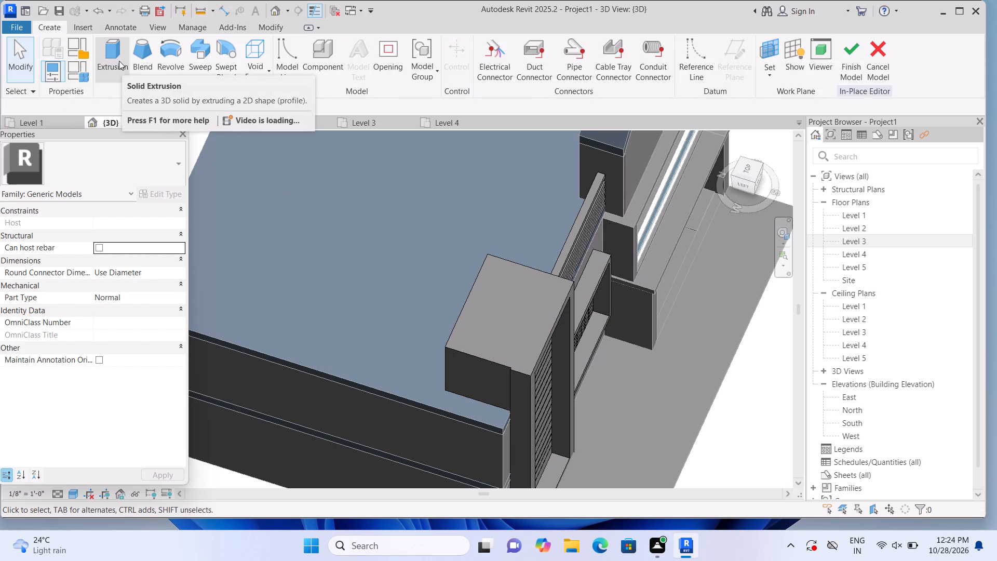
click(119, 61)
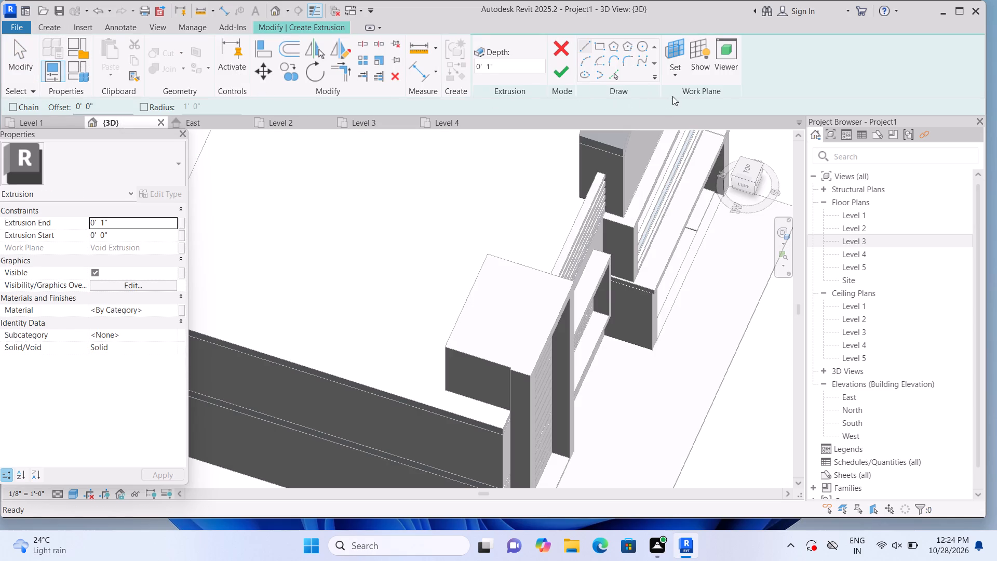
click(680, 79)
click(691, 118)
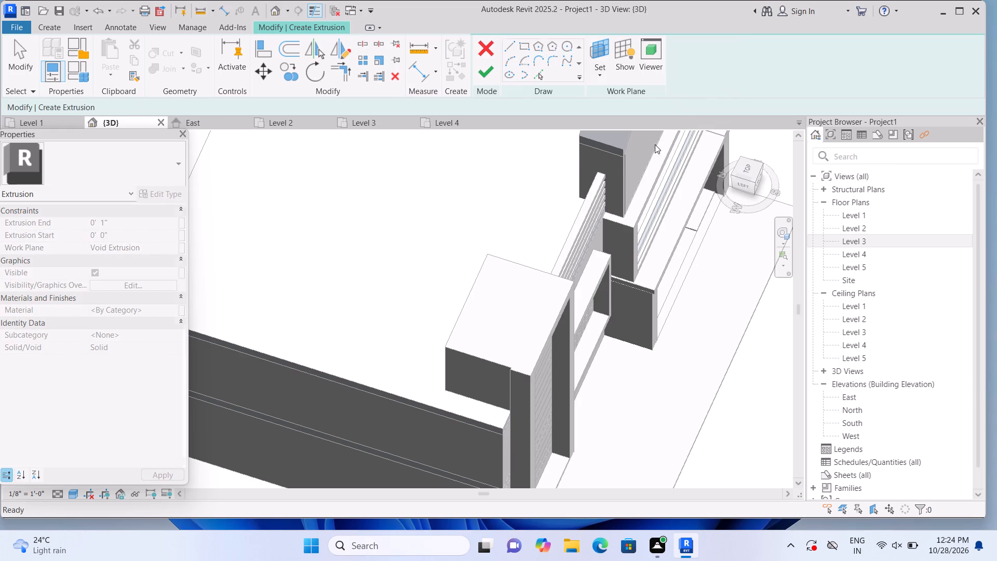
click(508, 280)
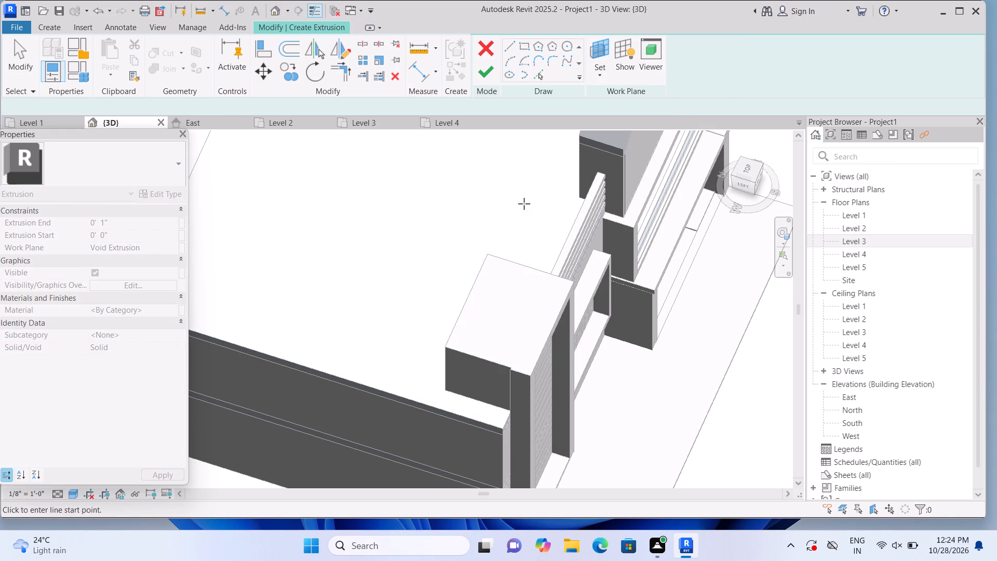
Sketch a narrow rectangle about 11'-2" long along the front edge of the tower's top and finish the extrusion at 0' 1" depth.
click(601, 47)
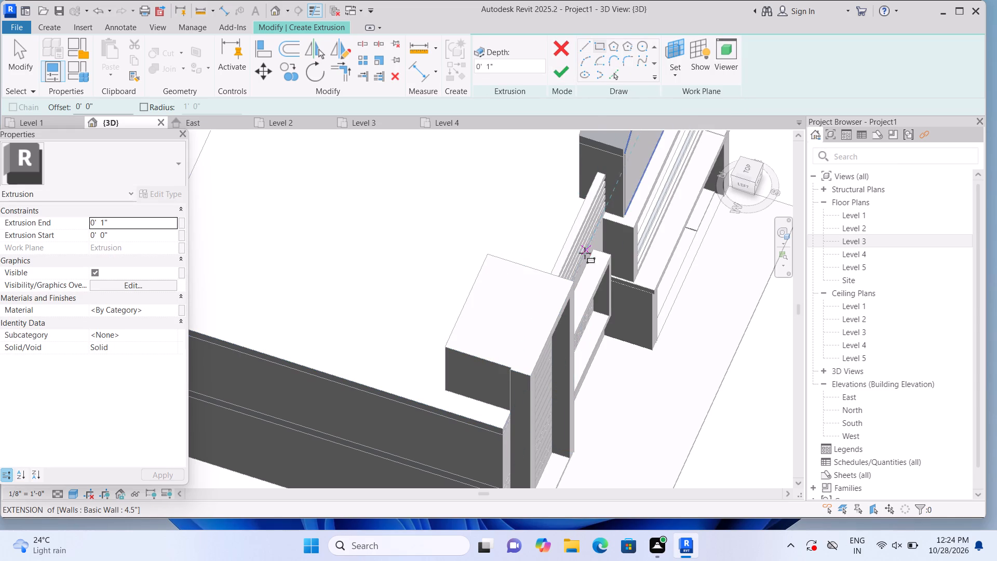
click(571, 280)
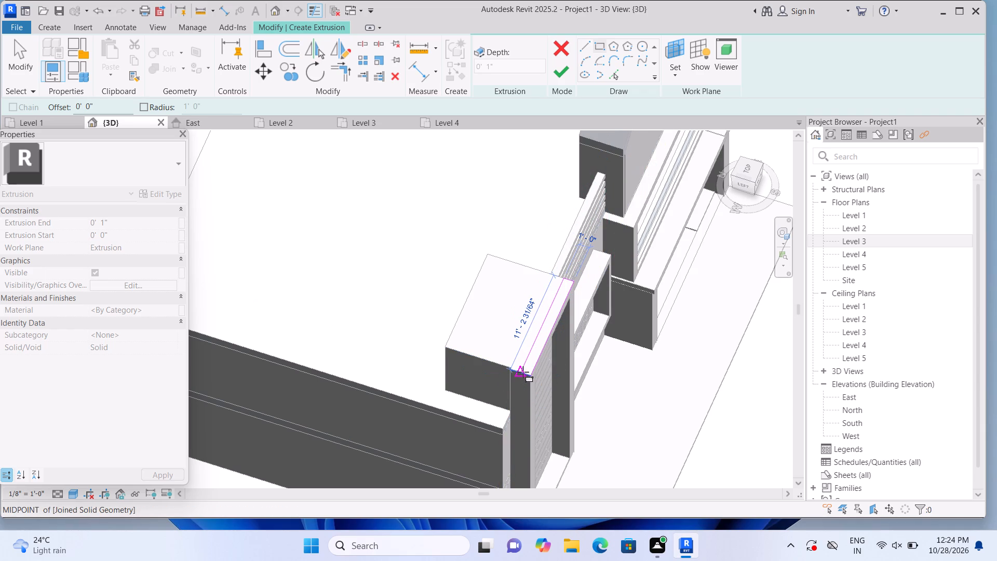
scroll(523, 372, up, 2)
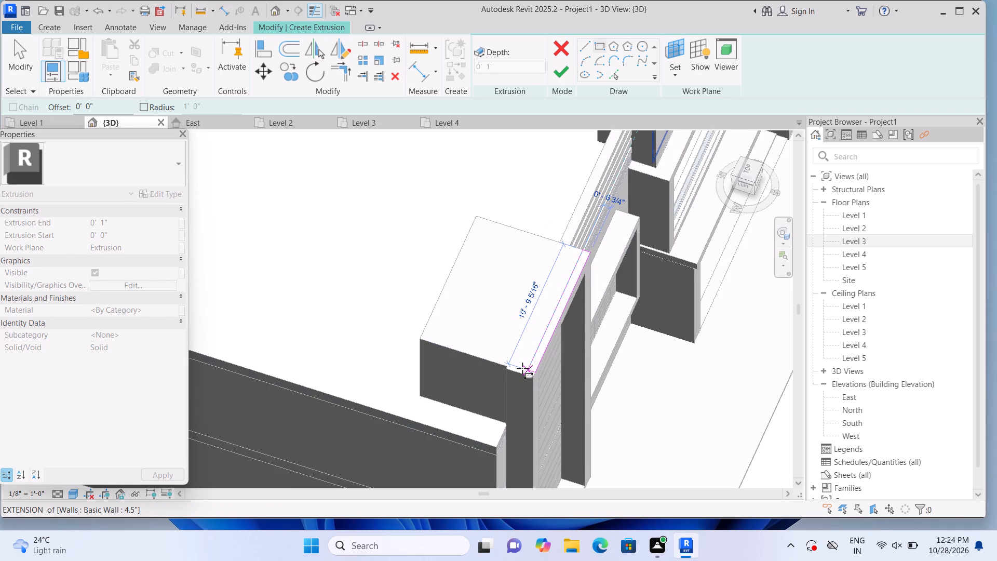
scroll(522, 368, up, 5)
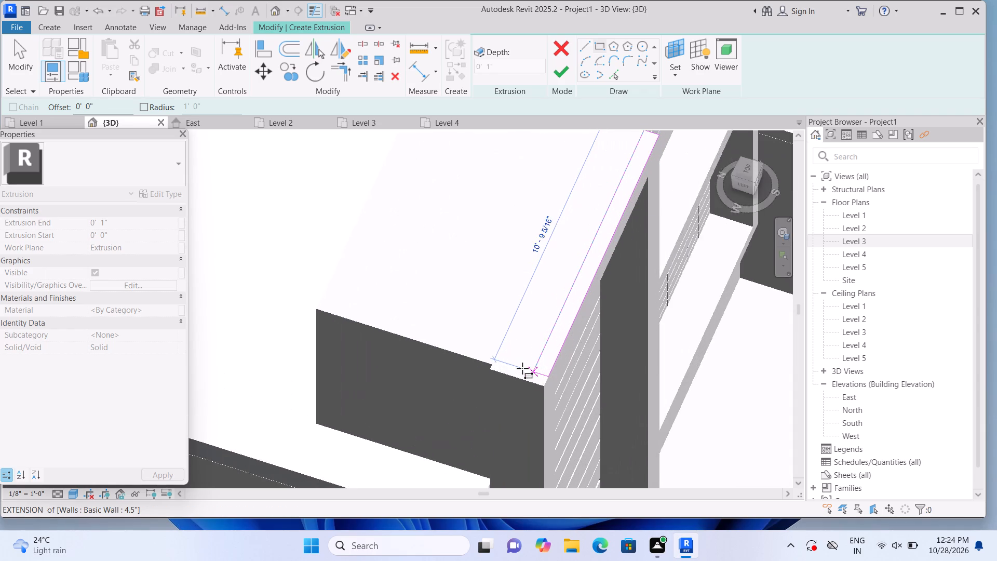
scroll(522, 368, up, 2)
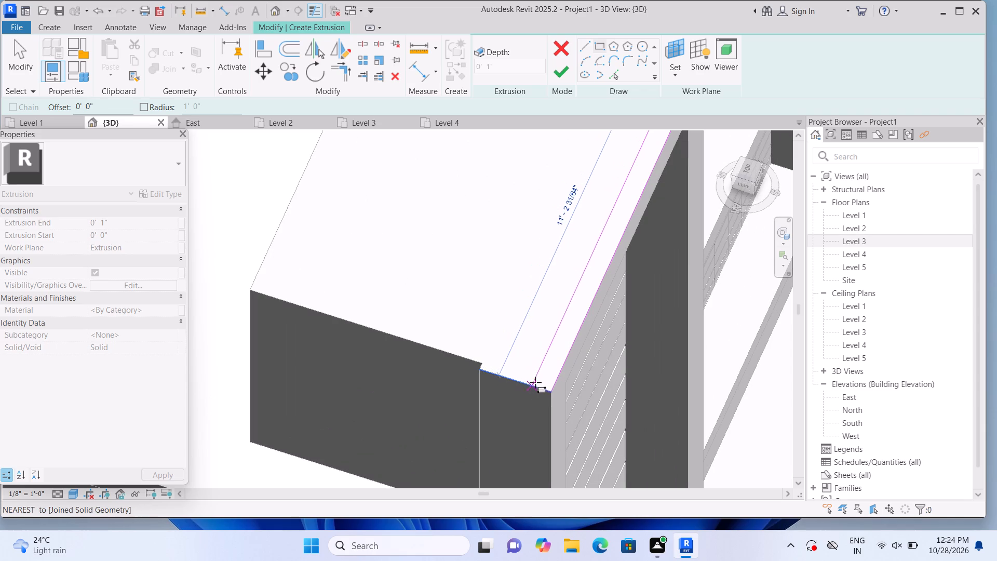
click(542, 384)
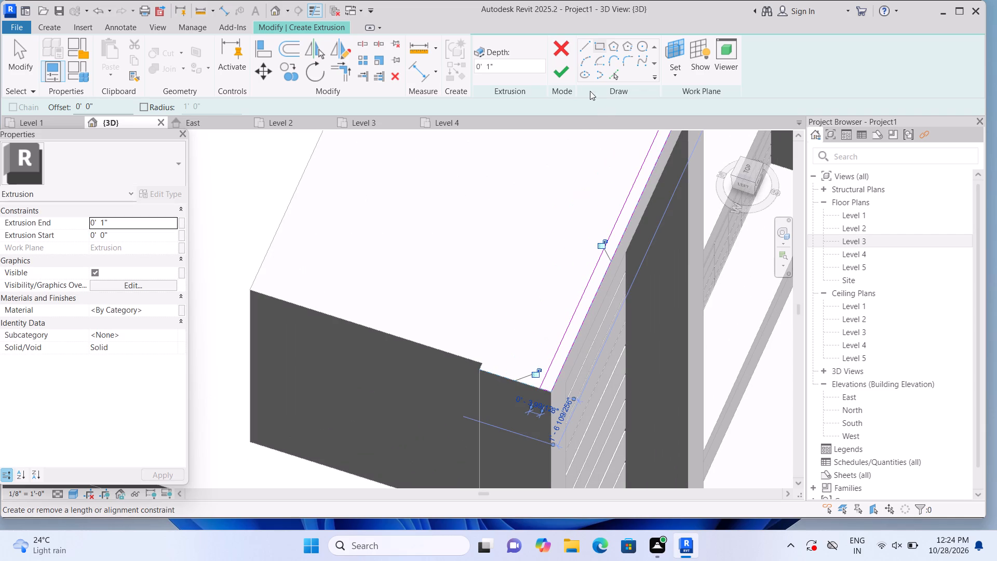
click(561, 79)
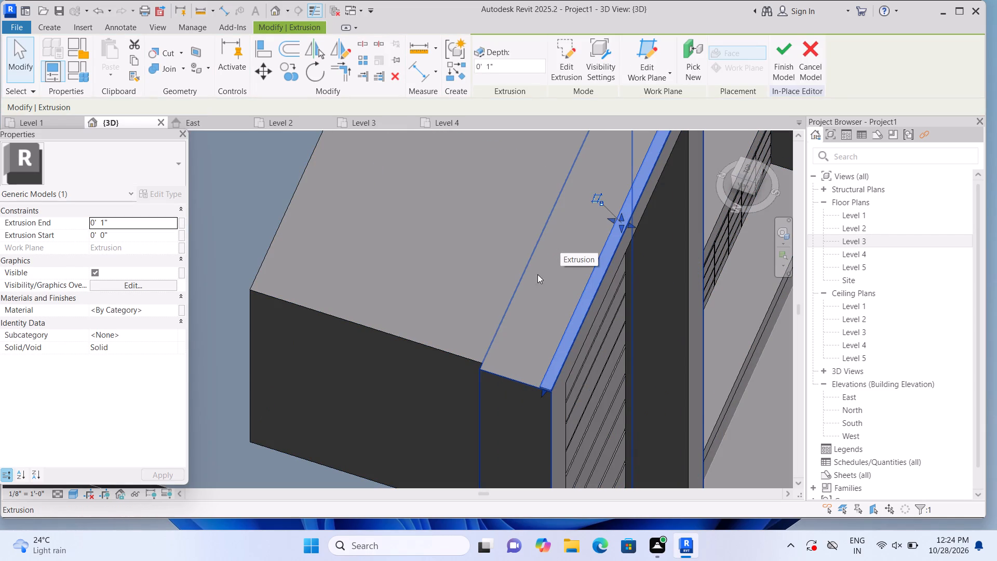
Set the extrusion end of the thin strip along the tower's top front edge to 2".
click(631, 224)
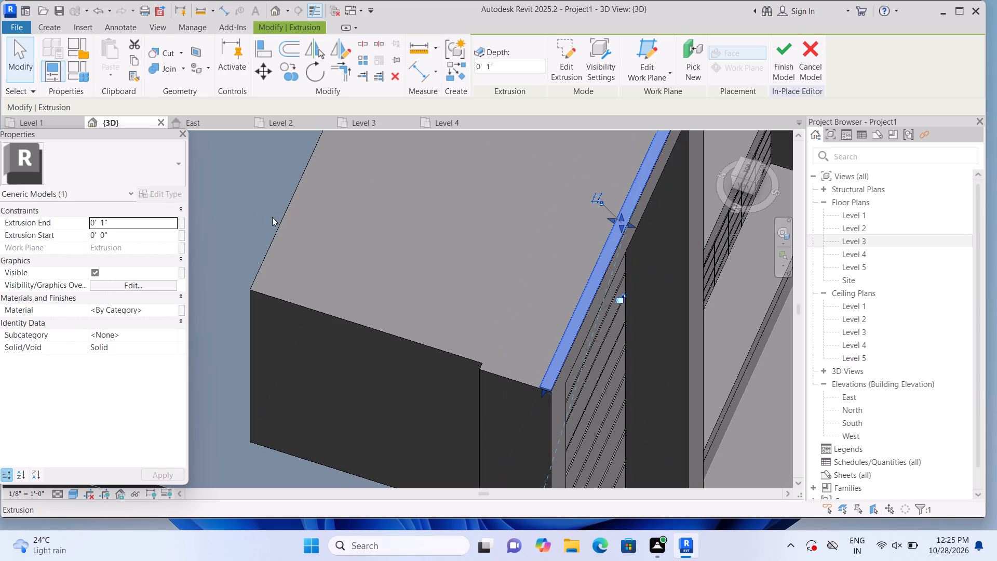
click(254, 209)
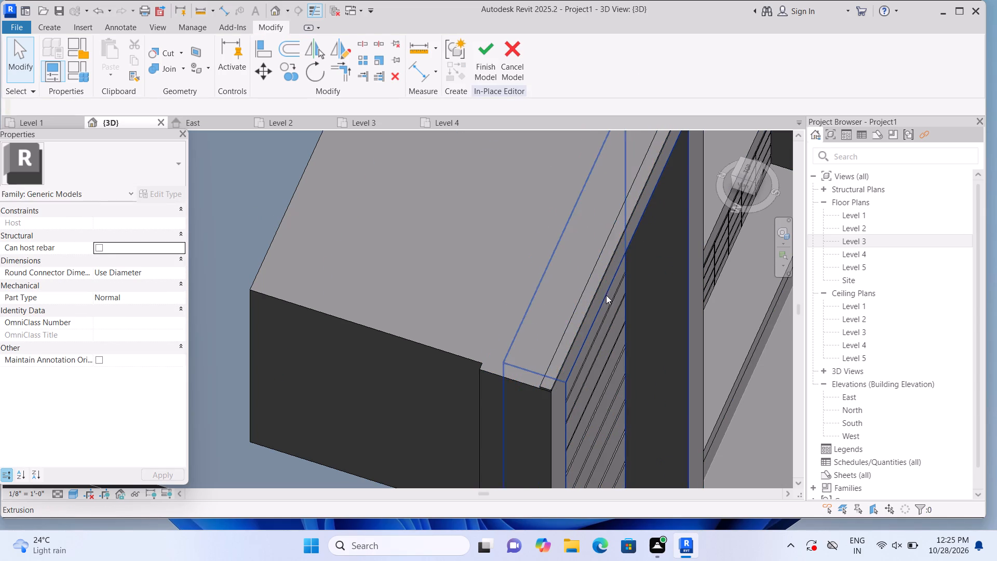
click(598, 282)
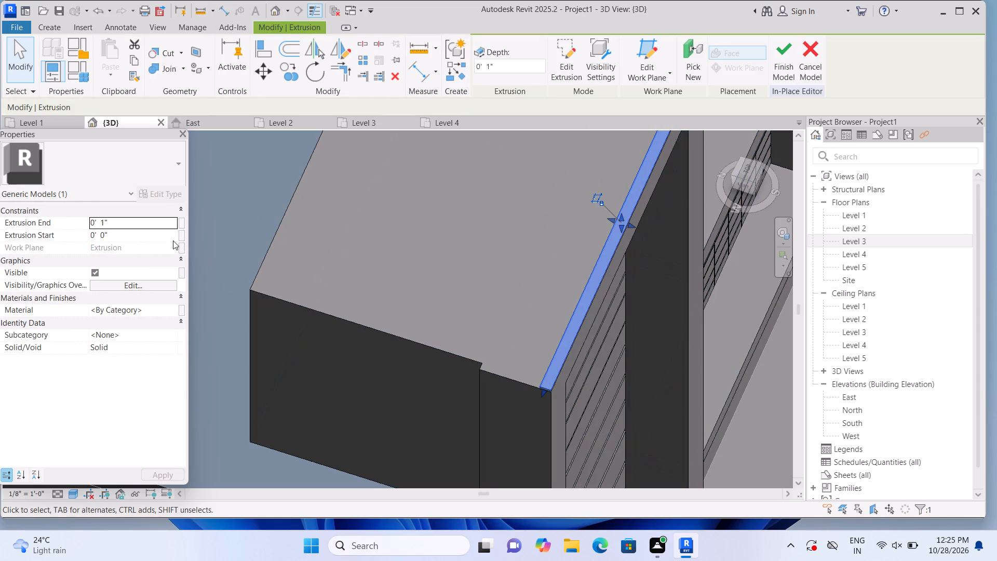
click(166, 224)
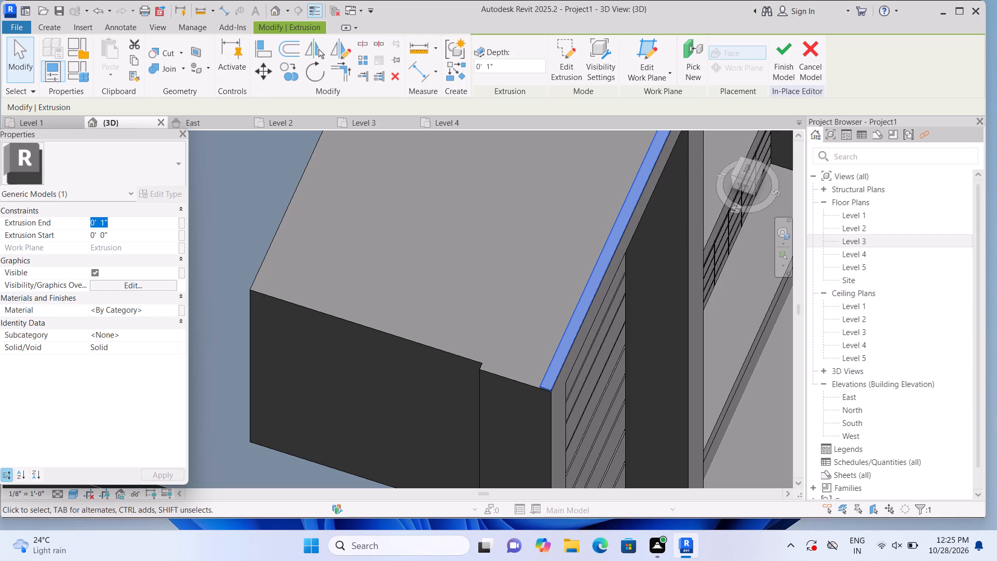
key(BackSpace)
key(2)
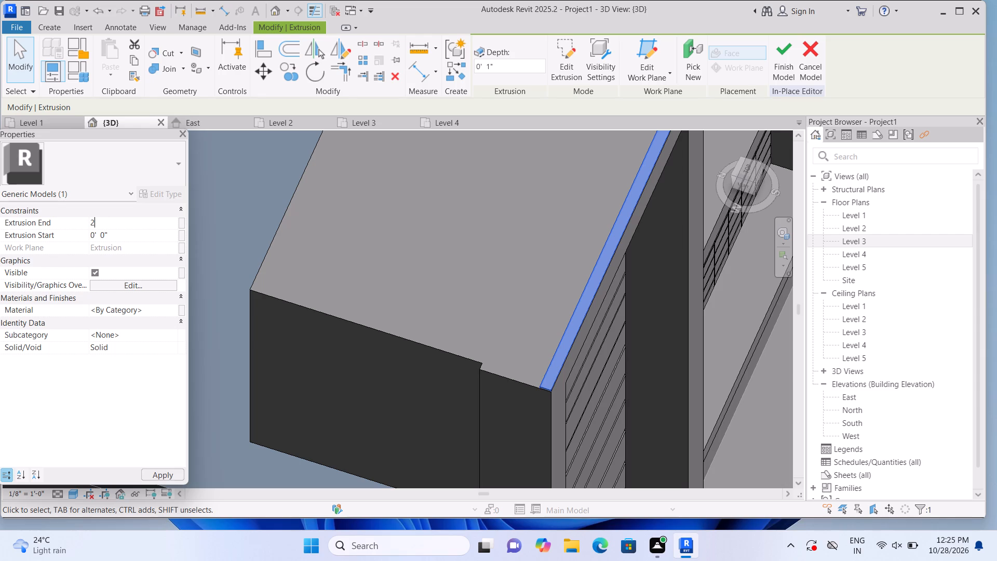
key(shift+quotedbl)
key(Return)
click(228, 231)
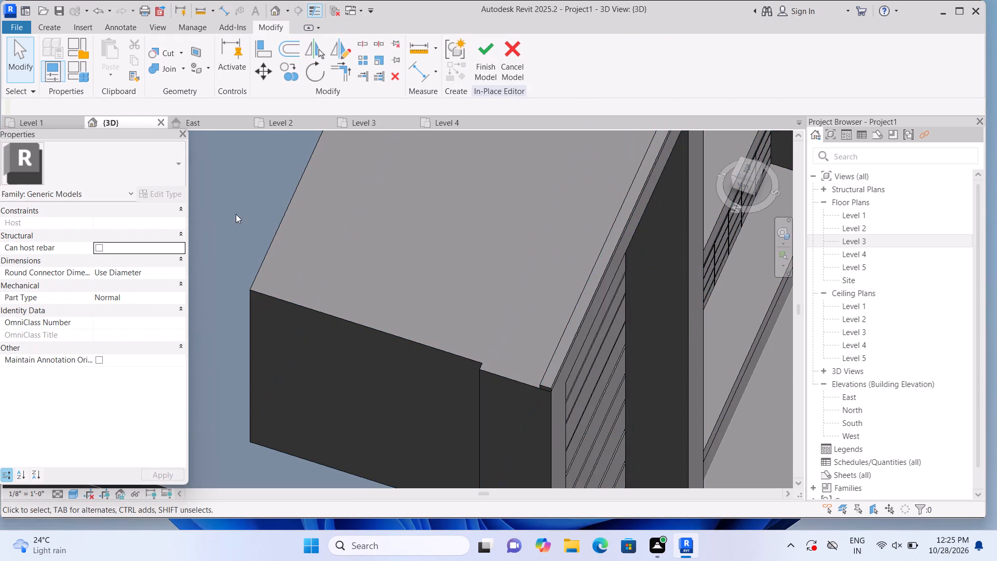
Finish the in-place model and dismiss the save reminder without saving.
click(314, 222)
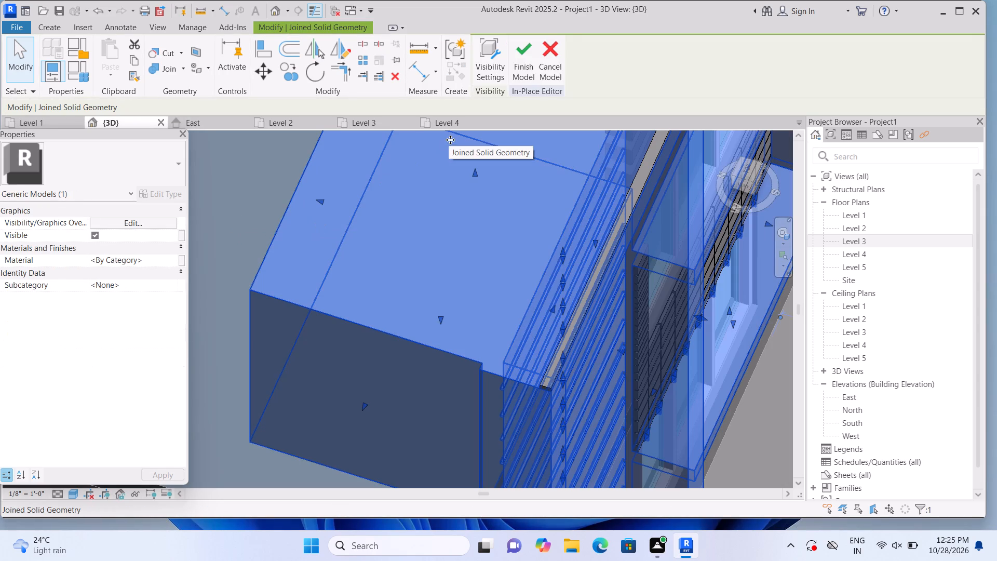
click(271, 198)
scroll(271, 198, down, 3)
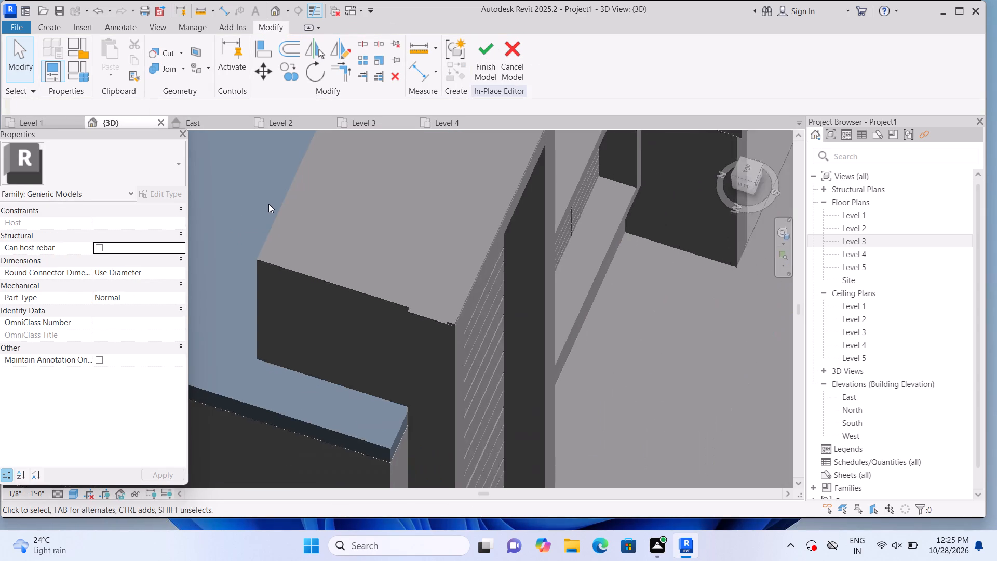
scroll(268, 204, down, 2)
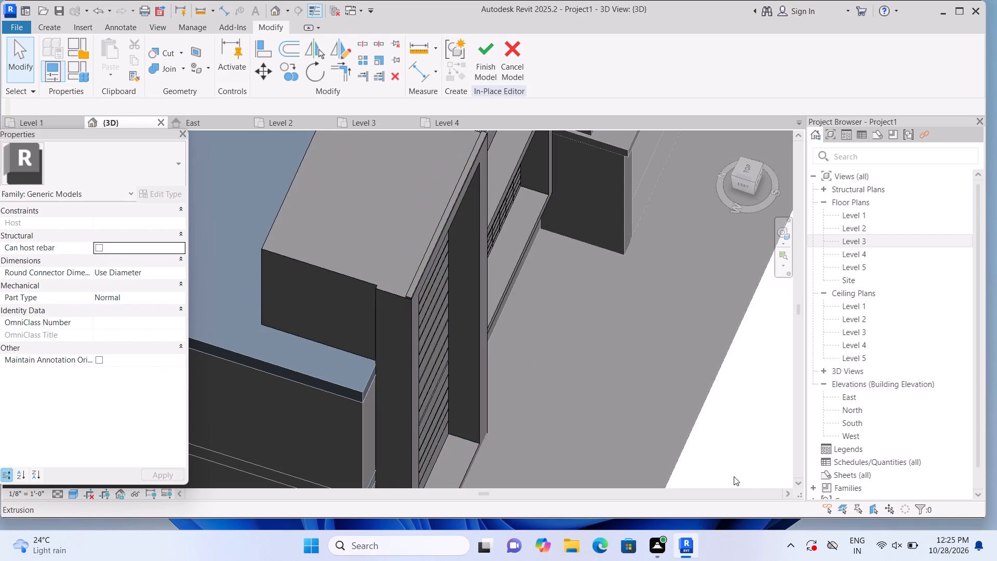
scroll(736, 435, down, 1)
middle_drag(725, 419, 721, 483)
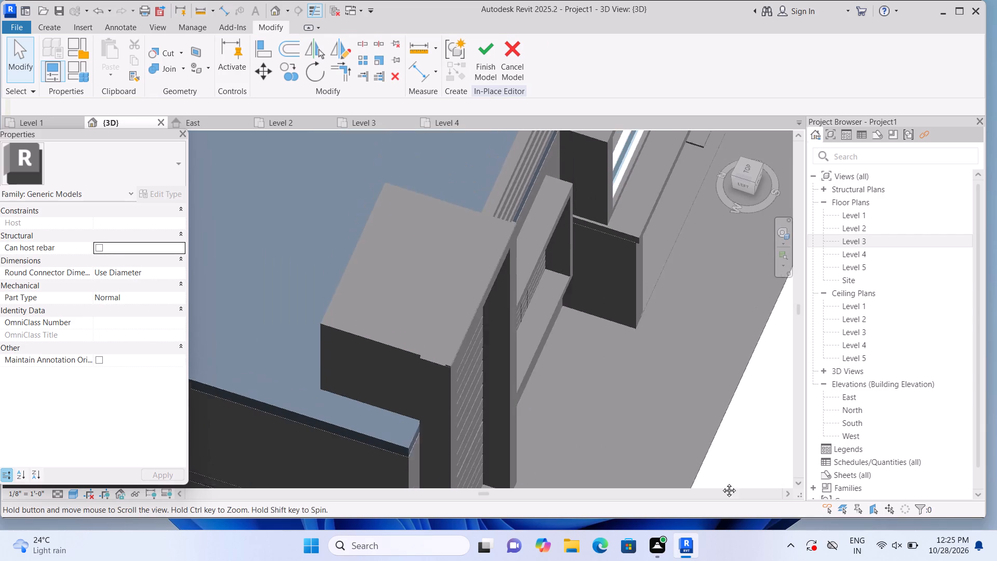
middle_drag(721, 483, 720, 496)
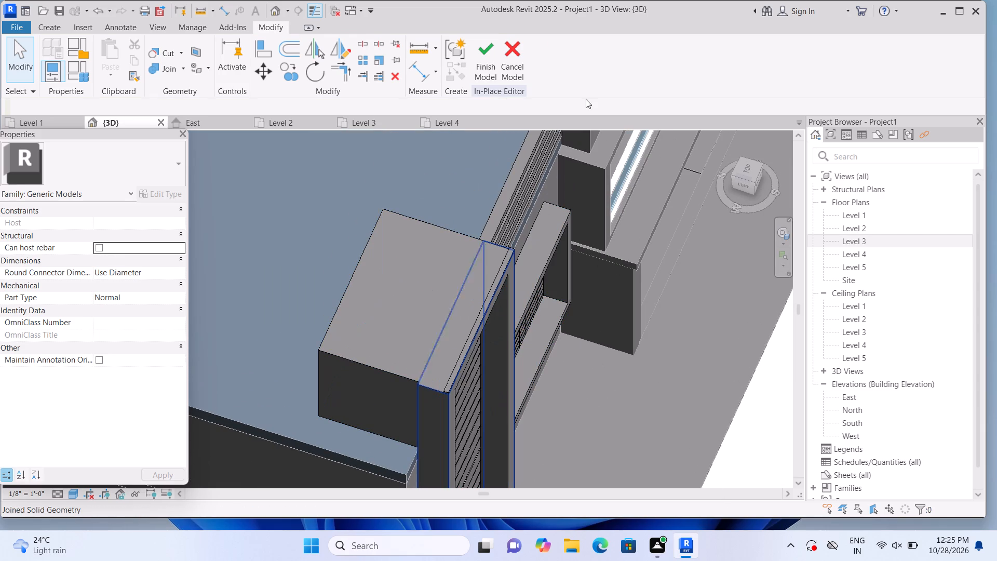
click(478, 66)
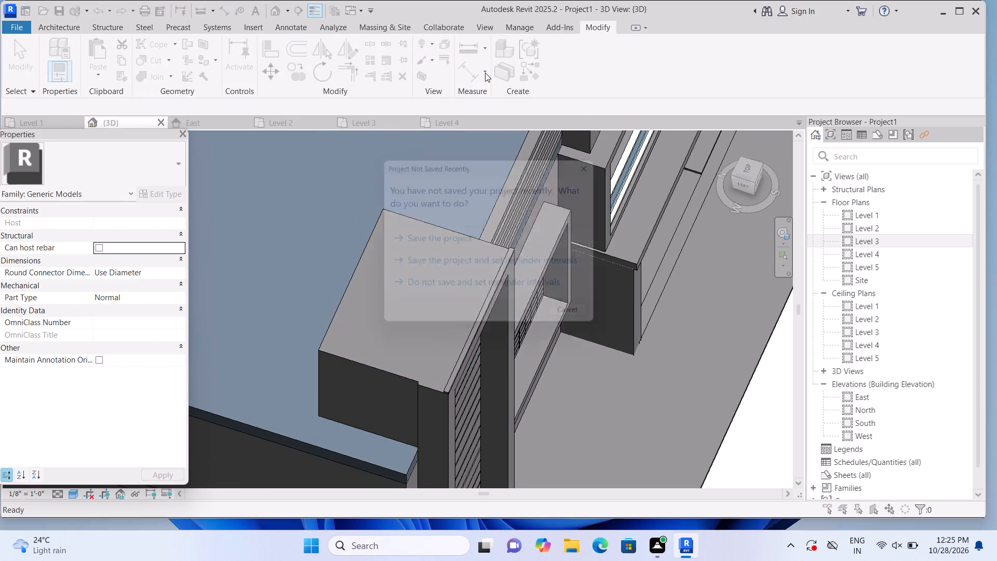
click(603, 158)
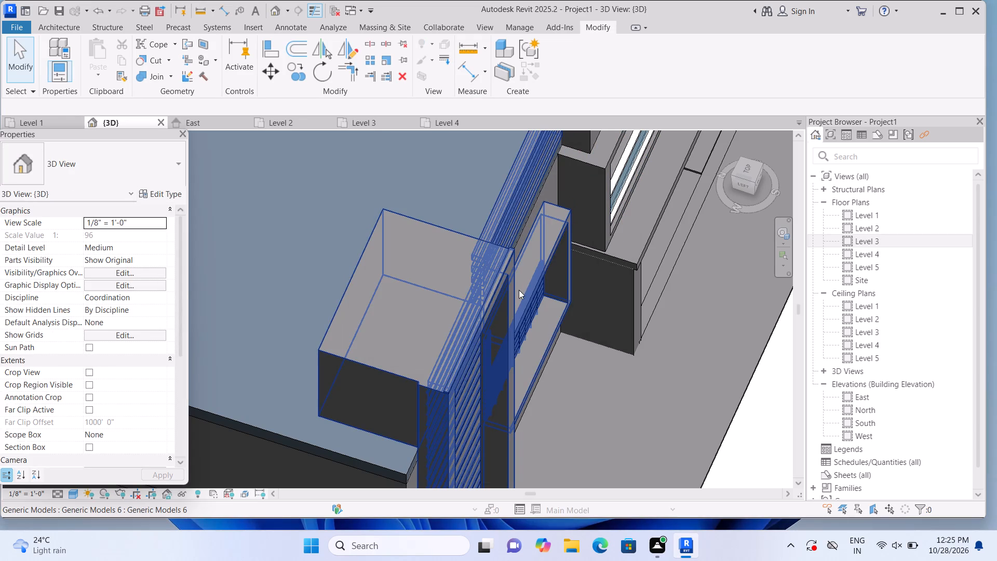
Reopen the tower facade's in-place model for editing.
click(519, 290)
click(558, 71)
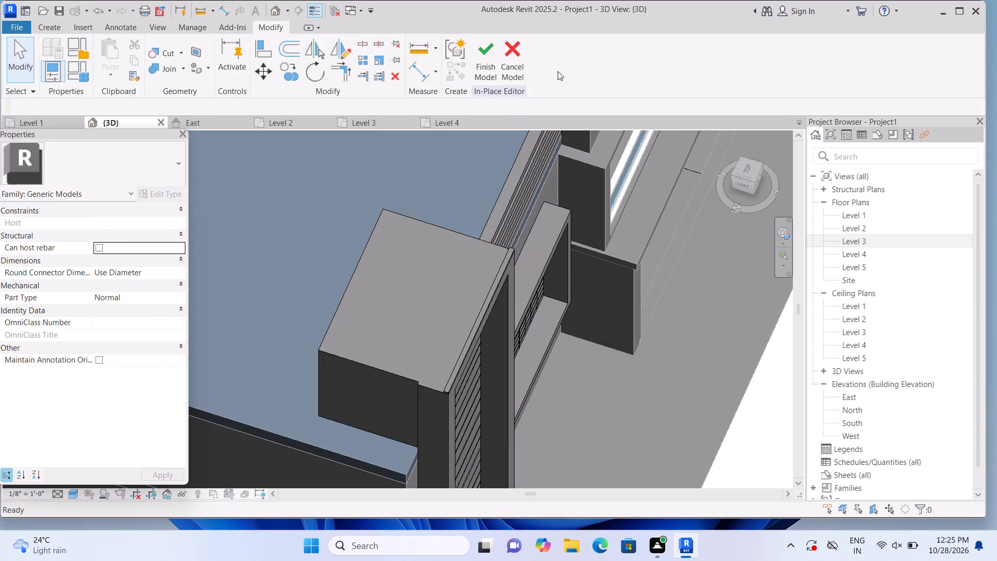
Examine the strip along the tower's top front edge up close and from the home 3D view.
click(474, 323)
scroll(493, 330, up, 2)
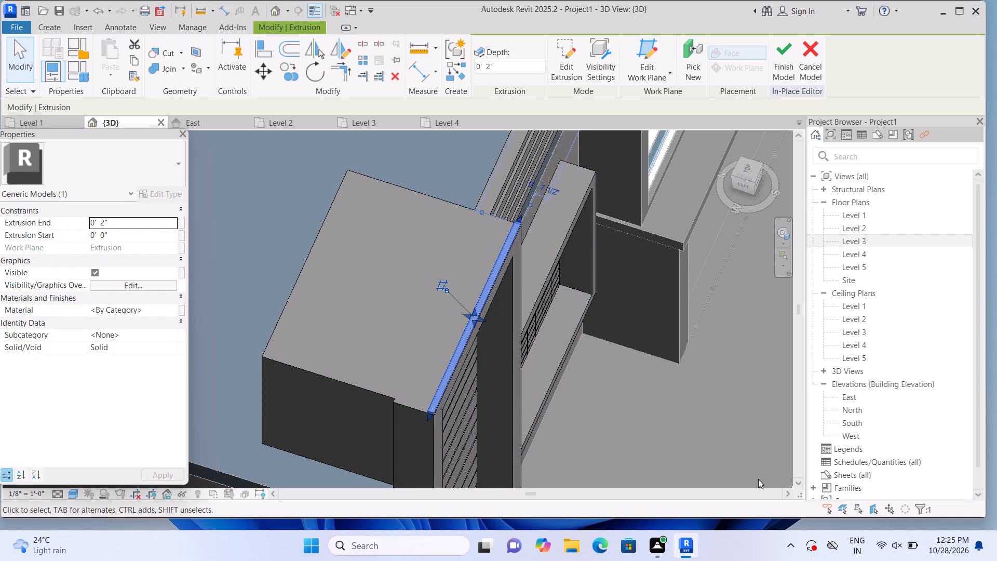
click(668, 459)
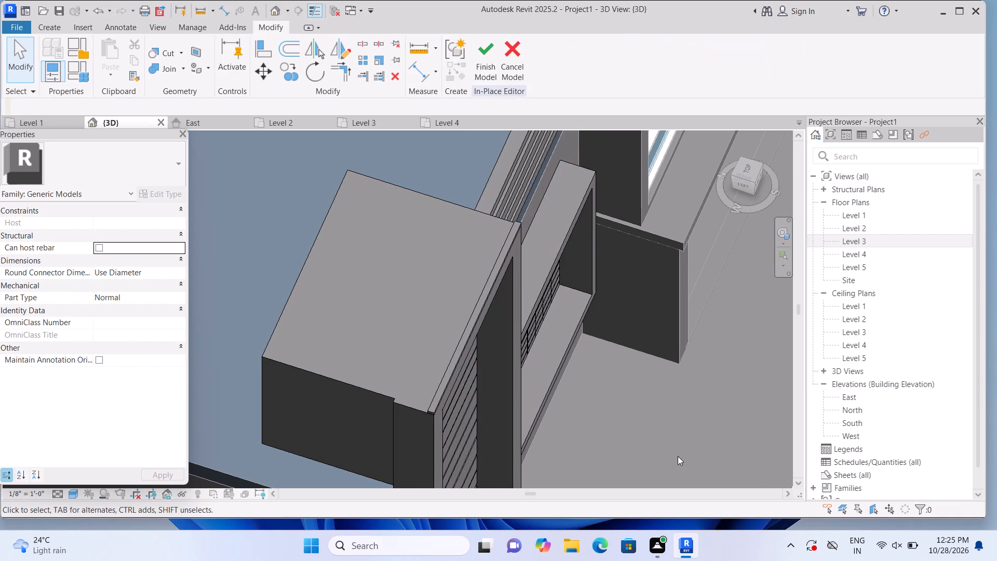
shift+middle_drag(695, 447, 617, 464)
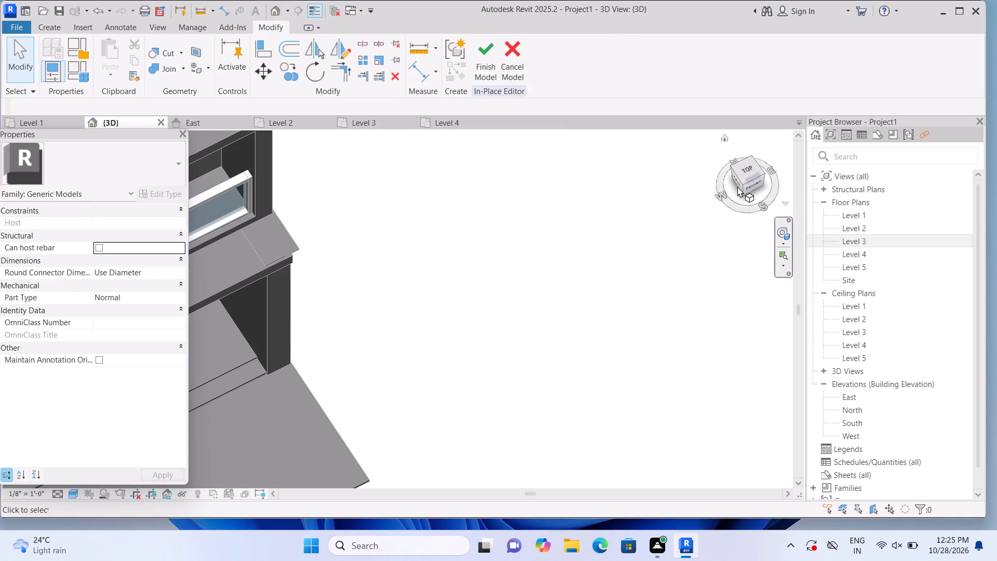
click(724, 137)
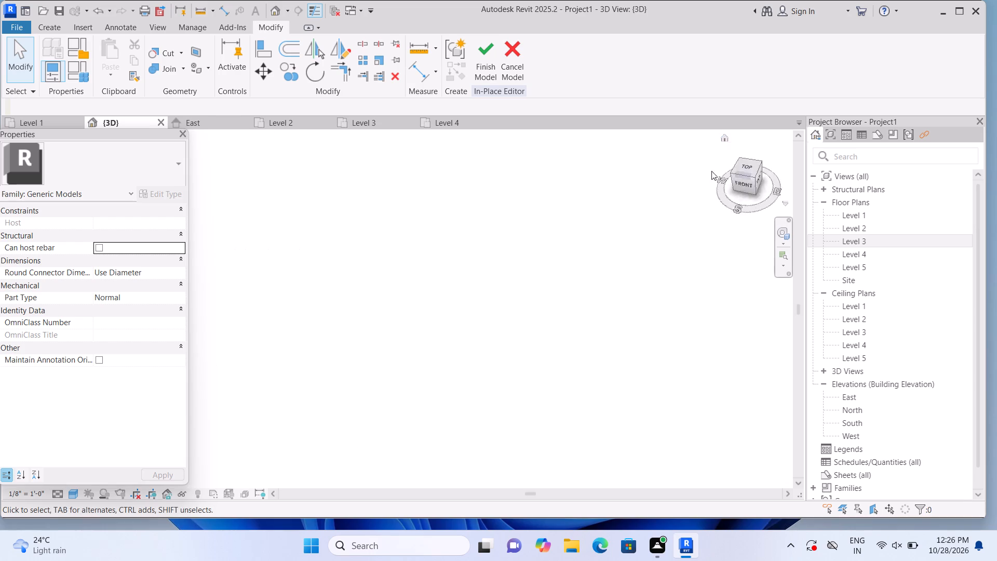
scroll(234, 345, up, 3)
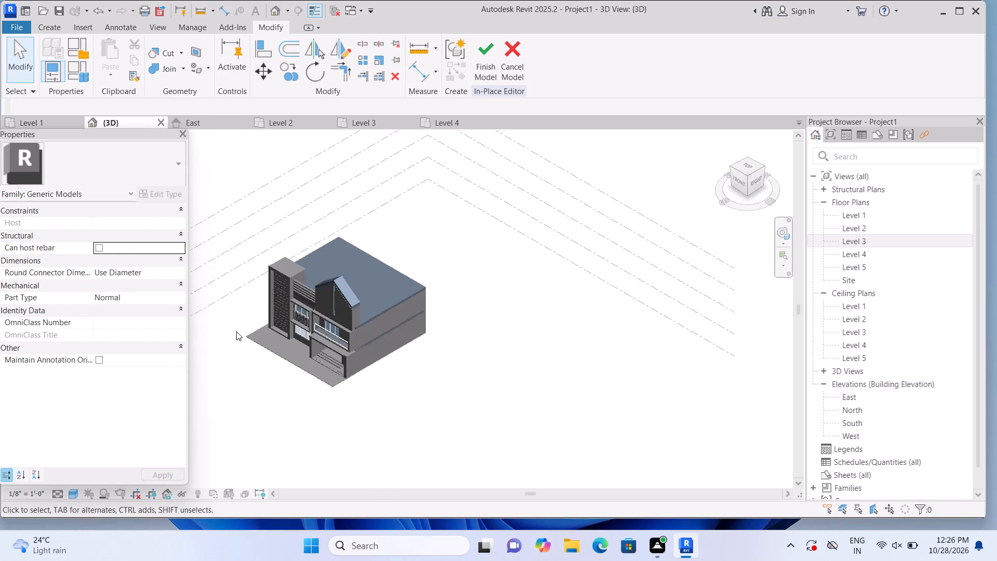
scroll(250, 288, up, 3)
scroll(294, 268, up, 4)
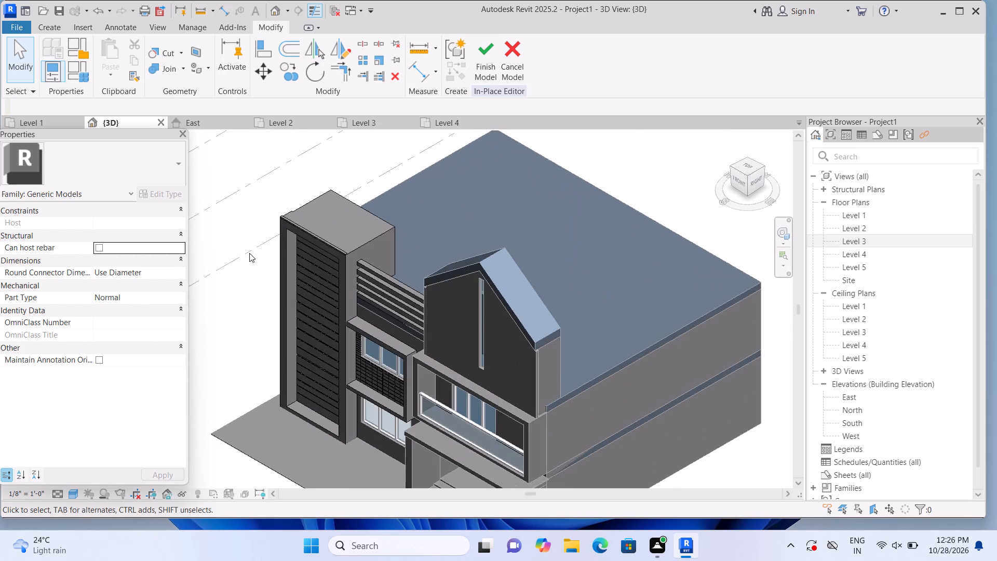
scroll(249, 253, up, 4)
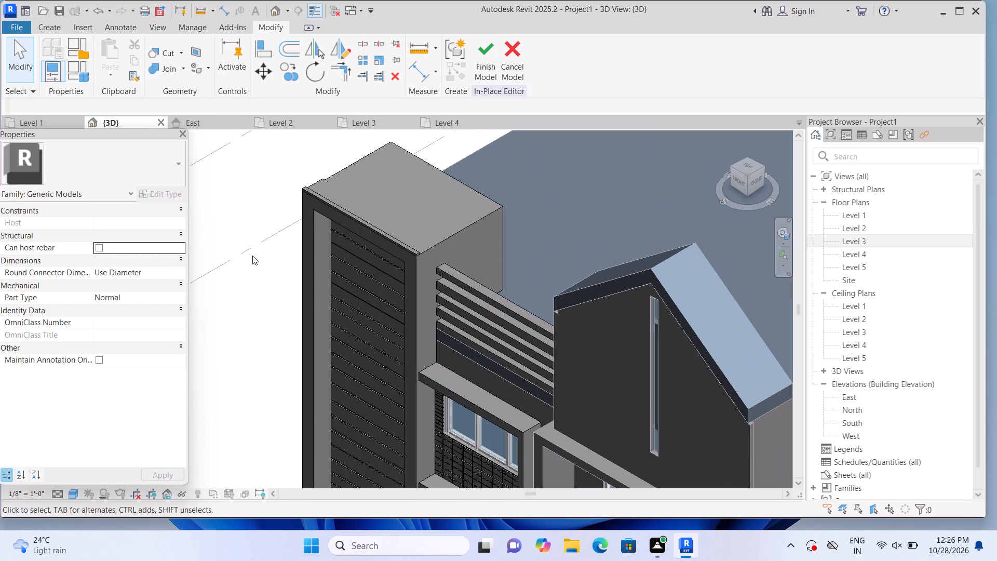
Set the extrusion end of the strip along the tower's top front edge to 3".
click(351, 219)
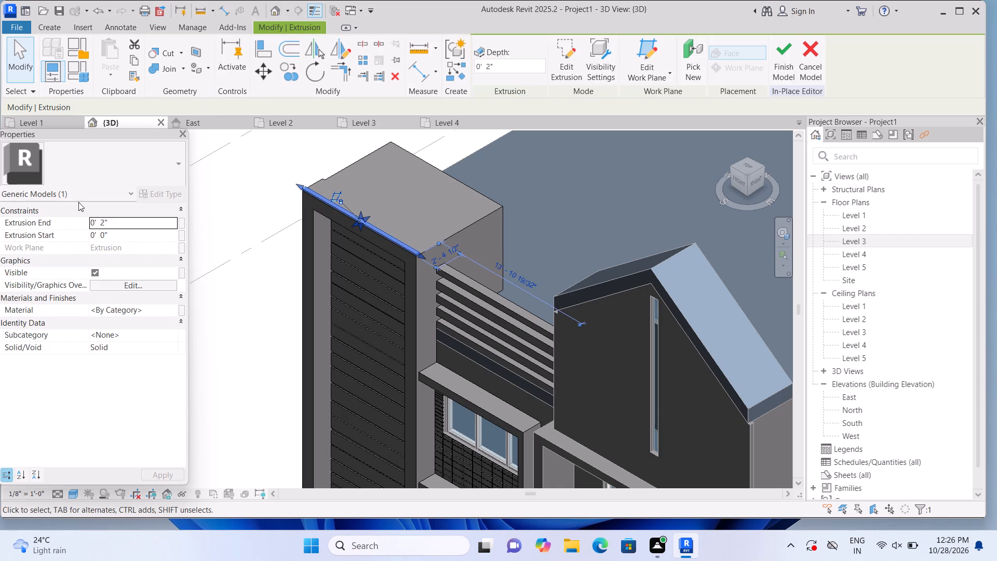
click(124, 223)
key(BackSpace)
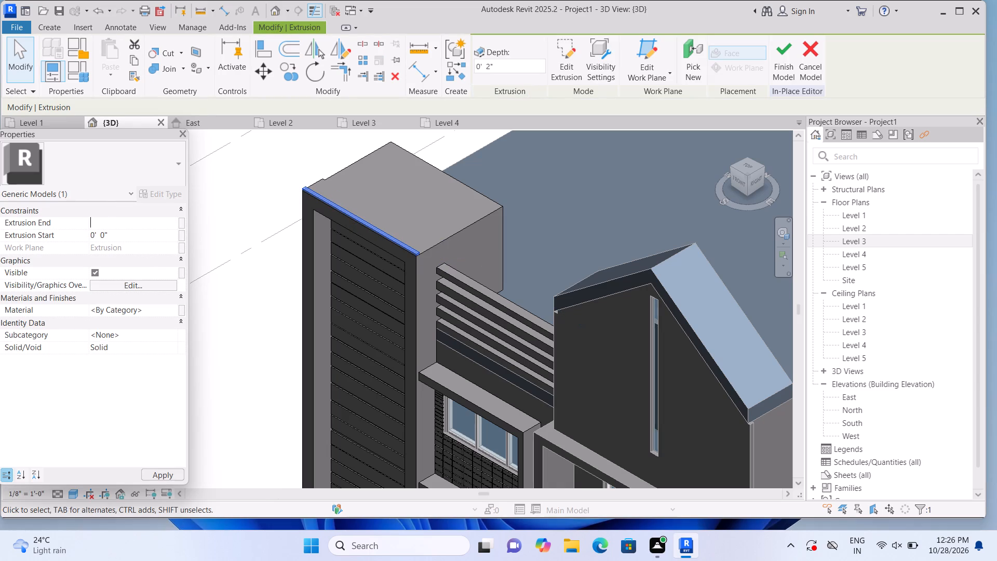
text(3")
key(Return)
click(224, 219)
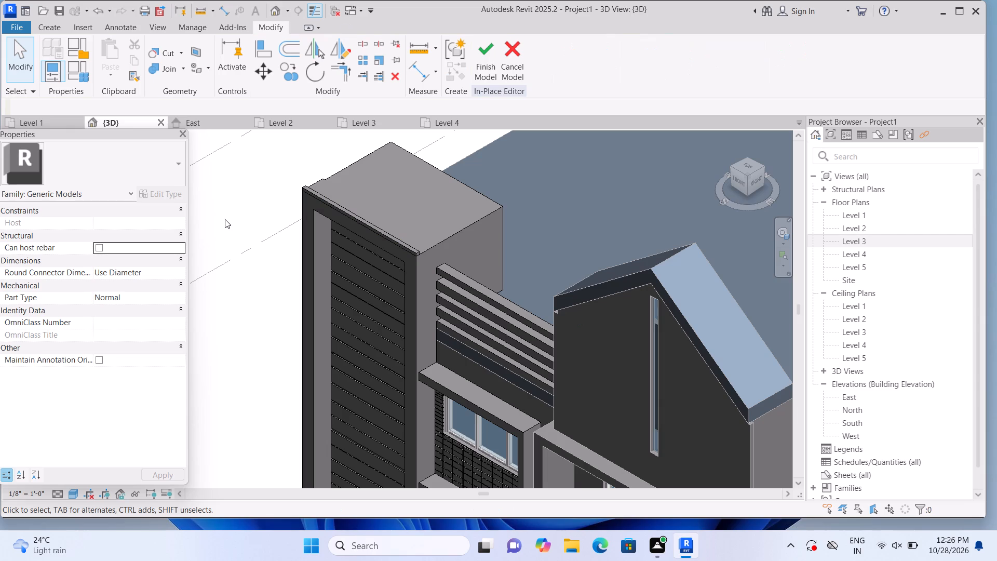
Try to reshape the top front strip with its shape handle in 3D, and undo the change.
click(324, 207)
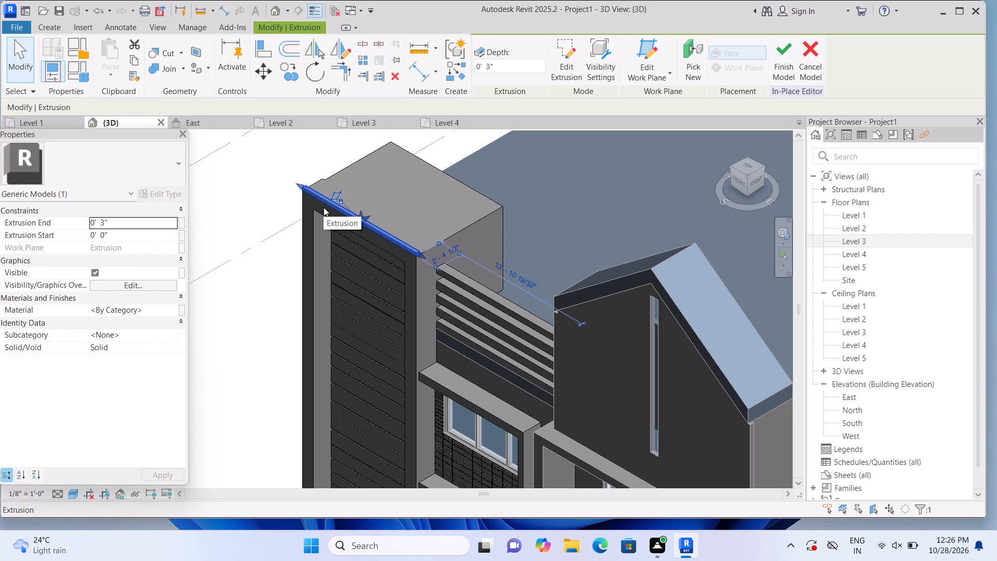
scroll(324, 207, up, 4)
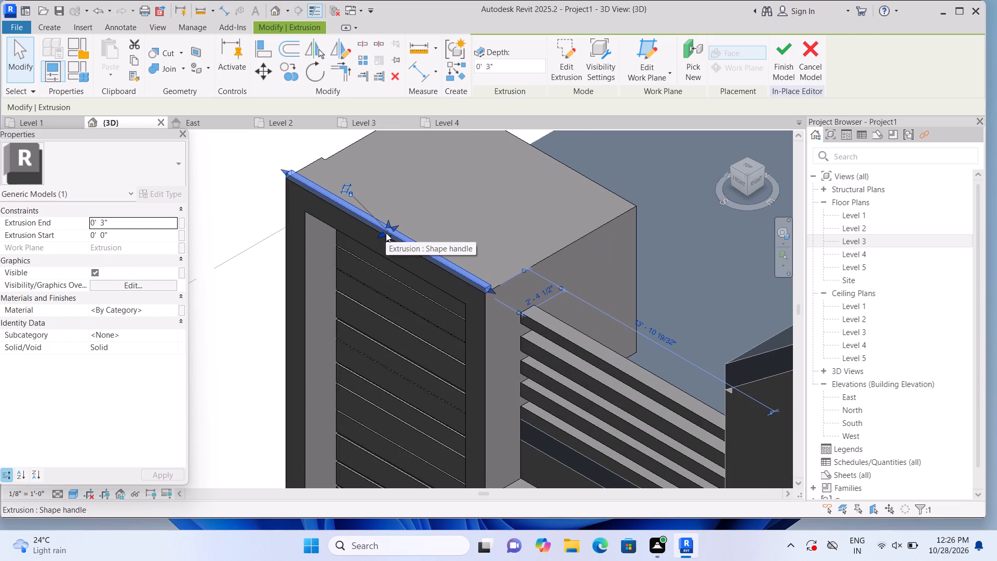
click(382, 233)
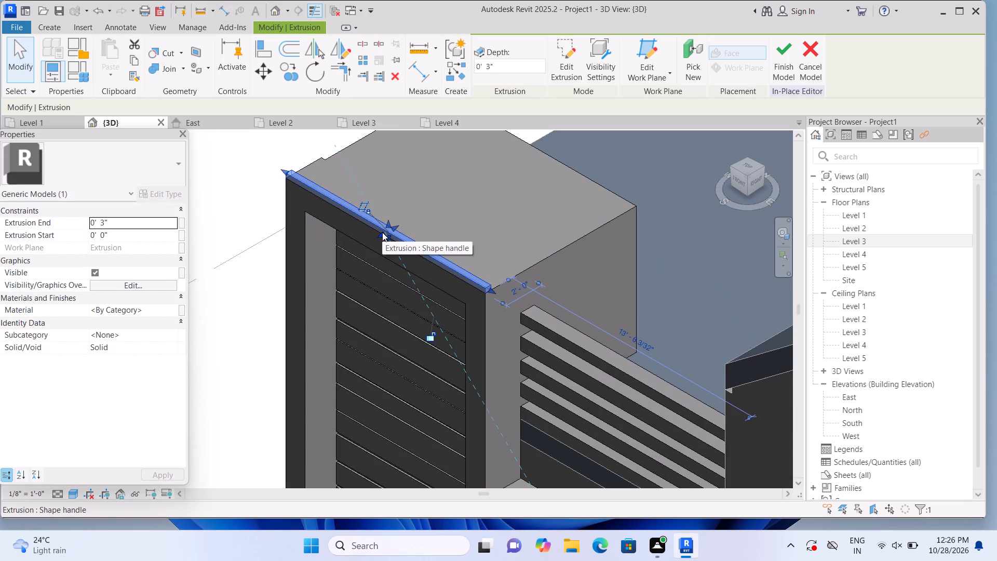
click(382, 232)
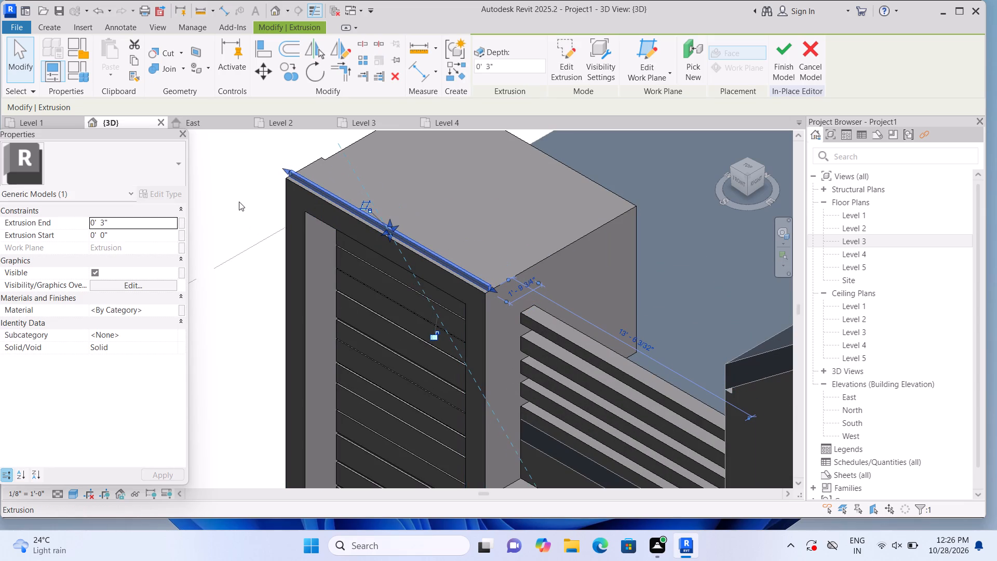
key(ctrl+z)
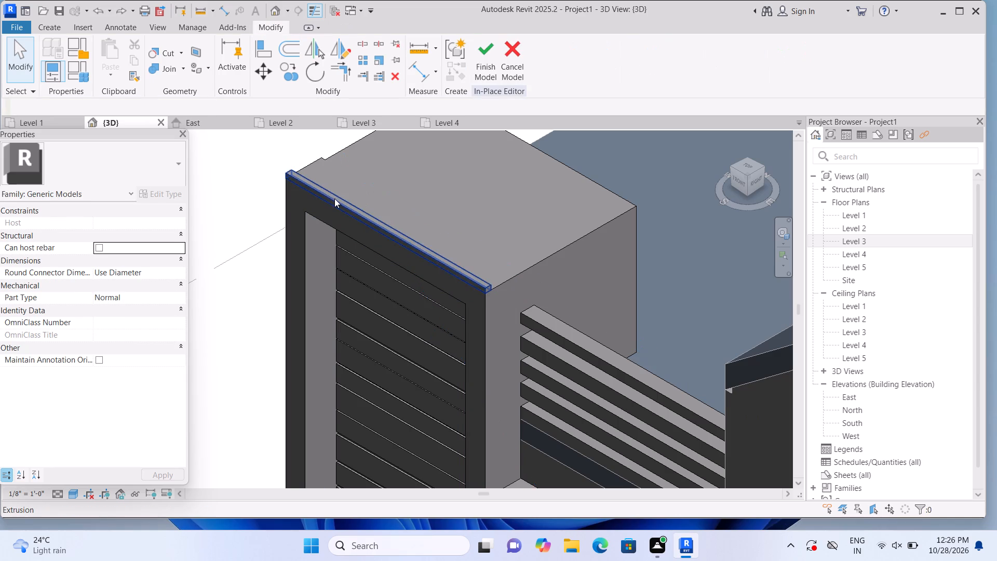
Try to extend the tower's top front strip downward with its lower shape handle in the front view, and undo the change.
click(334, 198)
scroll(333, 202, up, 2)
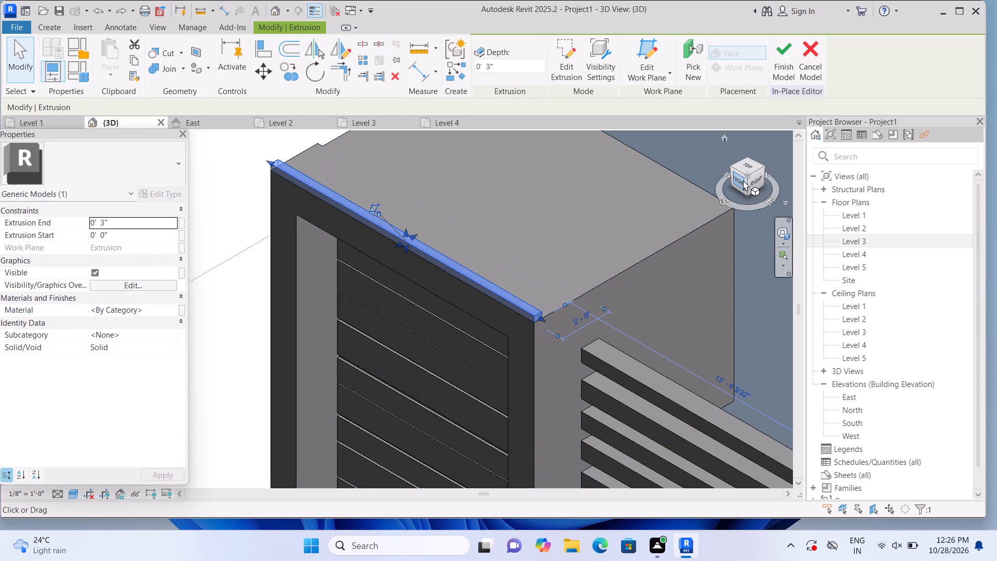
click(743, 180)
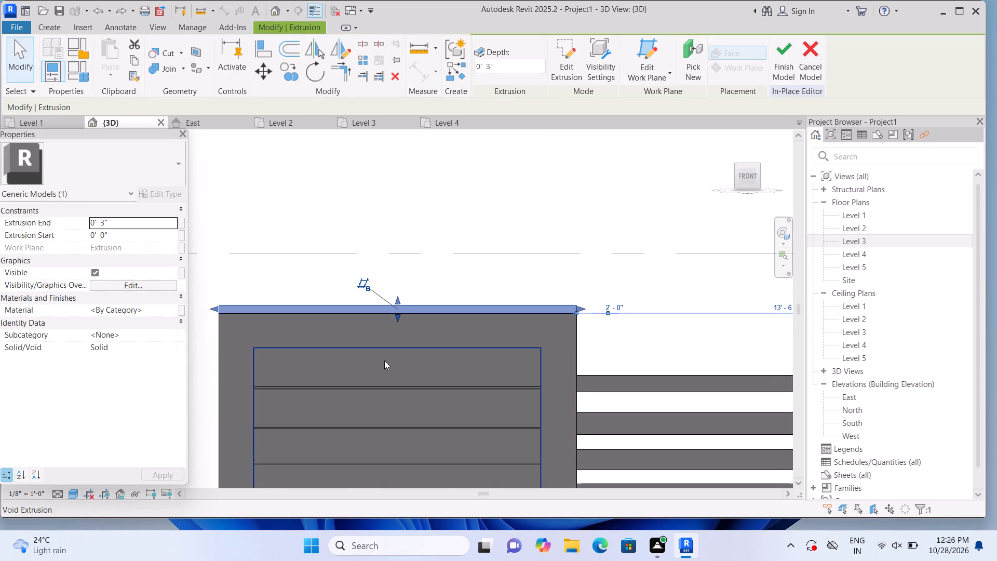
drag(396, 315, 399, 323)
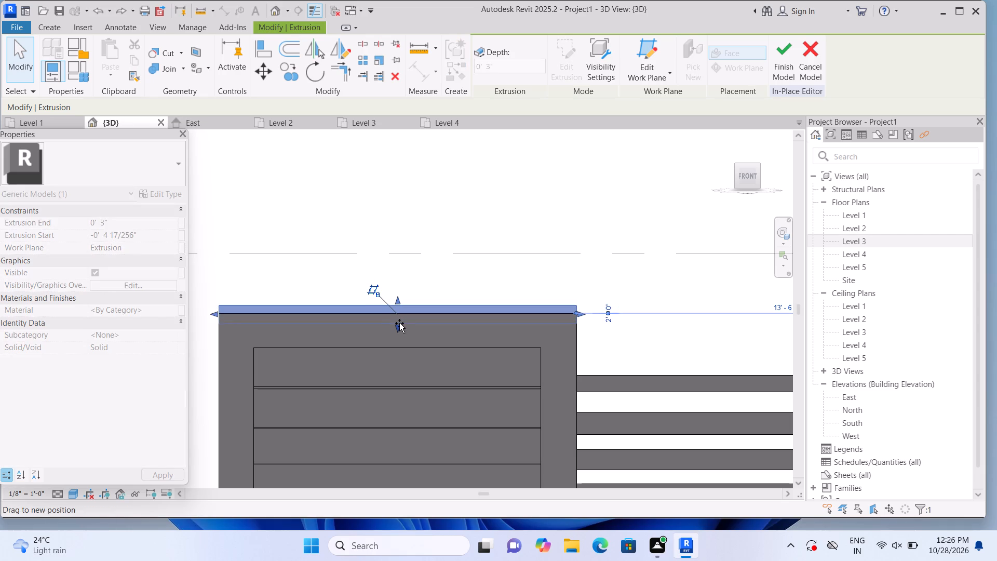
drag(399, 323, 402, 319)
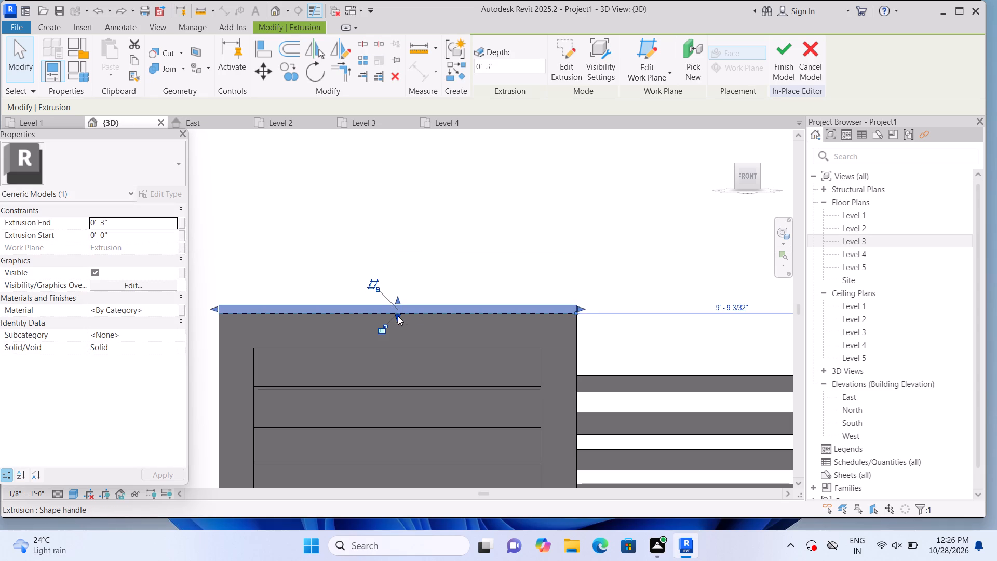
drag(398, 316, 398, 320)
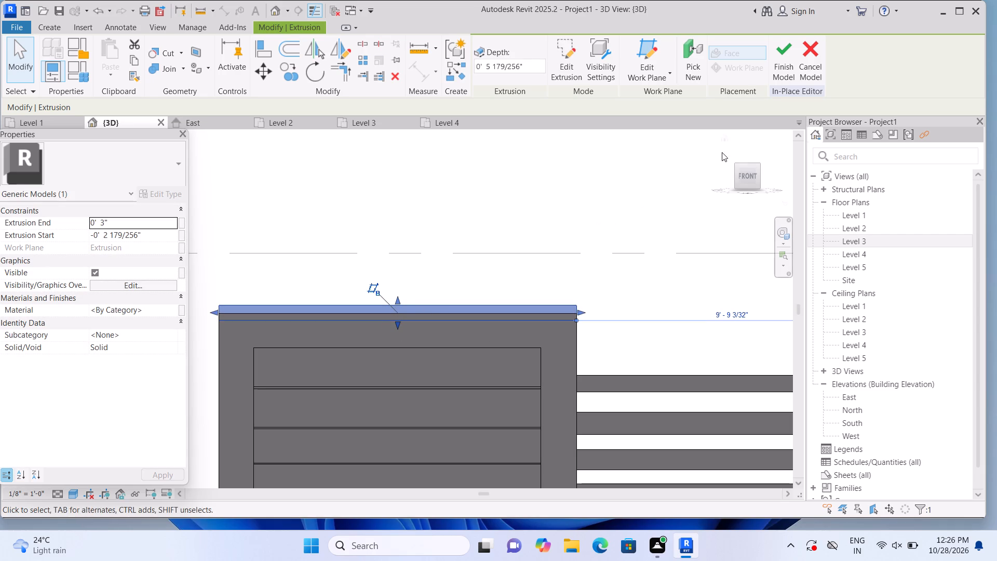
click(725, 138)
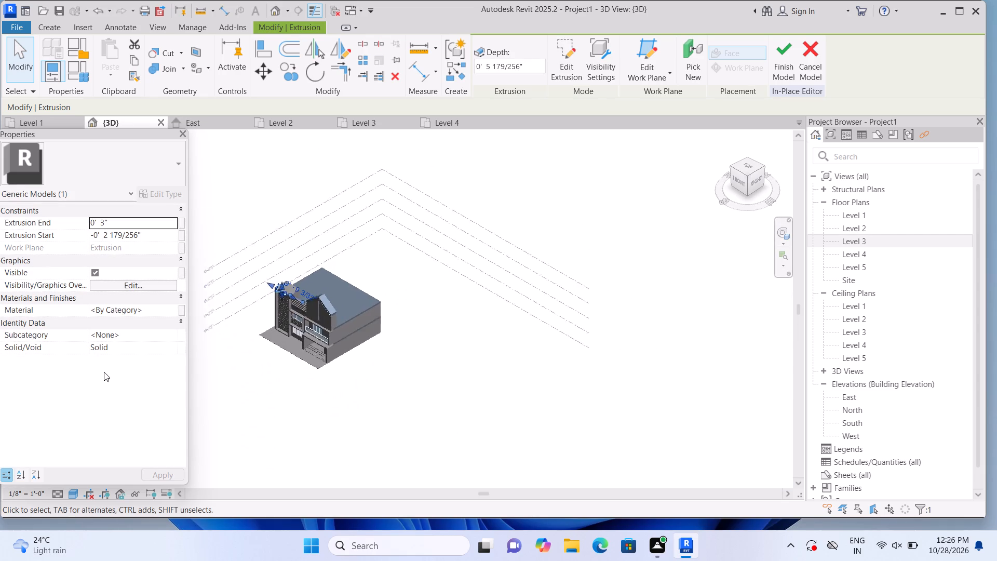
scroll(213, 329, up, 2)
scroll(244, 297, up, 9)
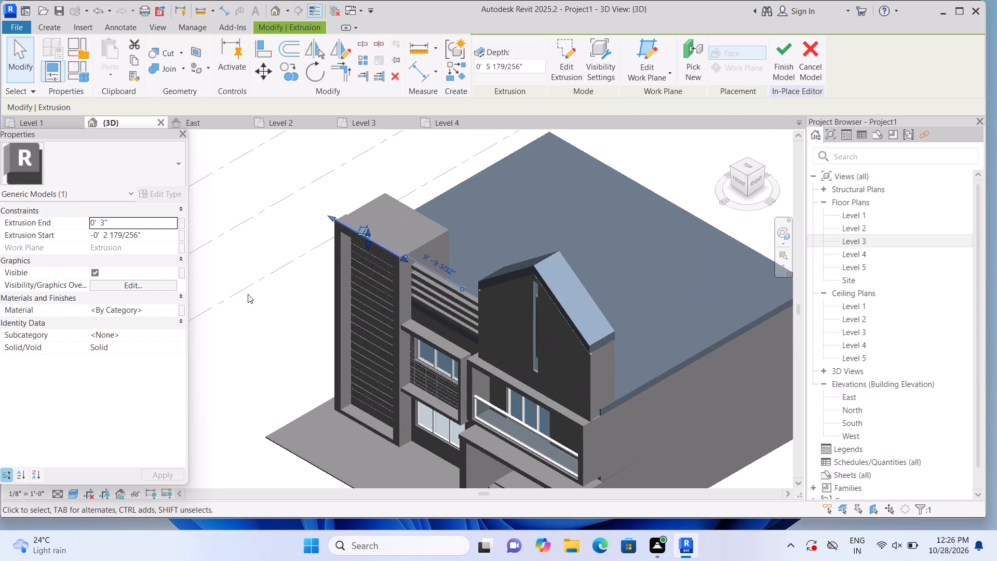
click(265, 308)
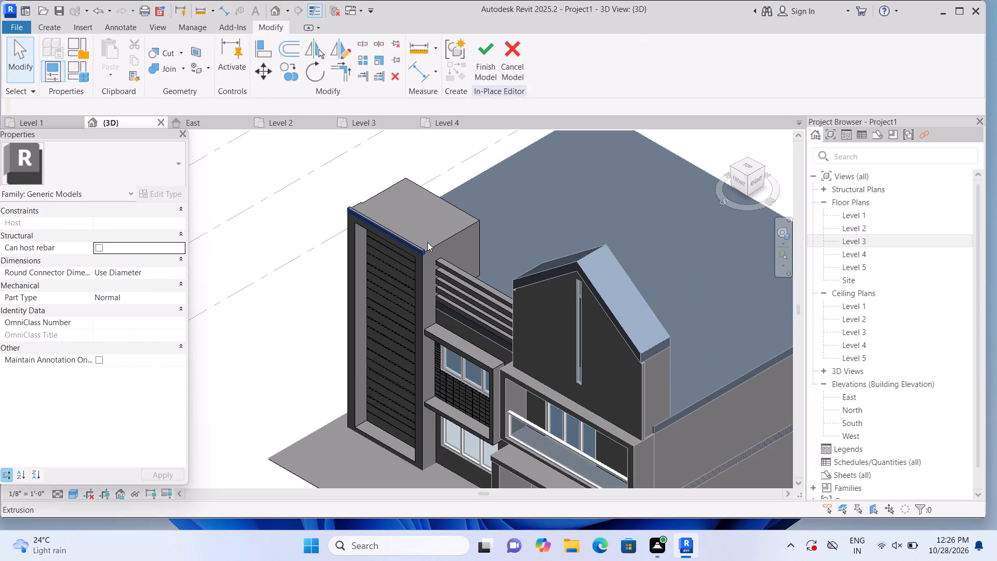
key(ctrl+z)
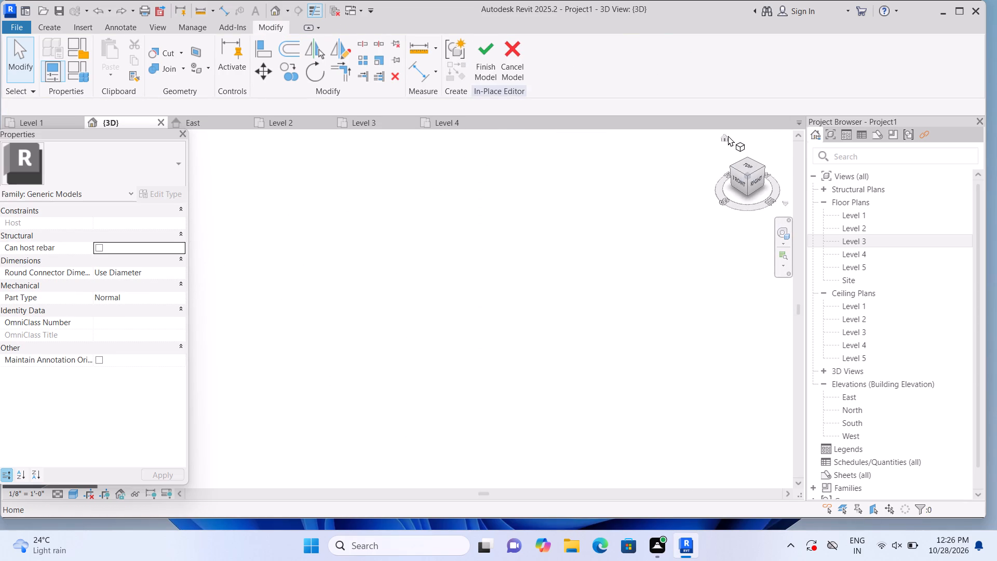
Stretch the front face of the top front strip slightly outward so it overhangs the tower's facade.
click(727, 136)
scroll(211, 312, up, 6)
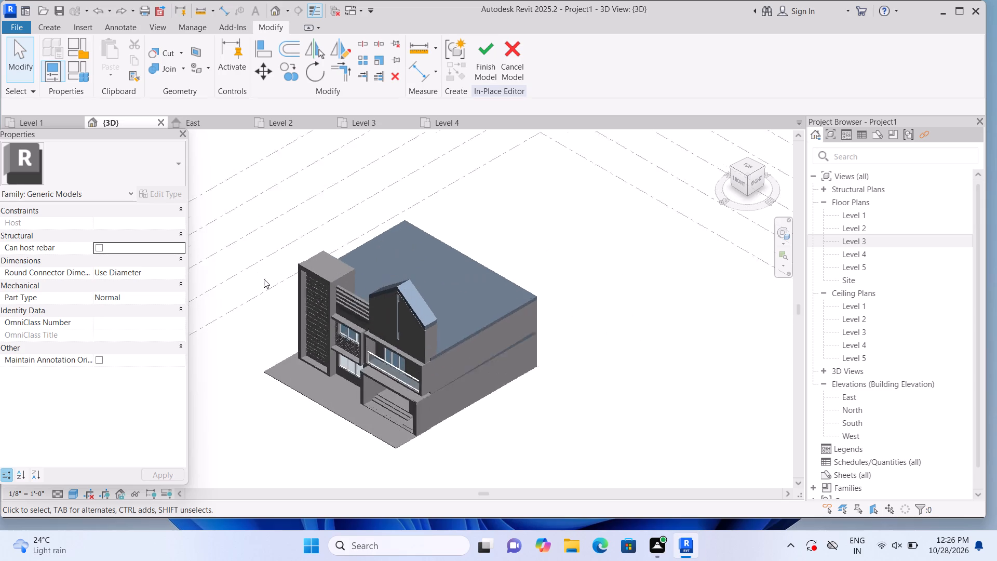
scroll(326, 265, up, 5)
scroll(228, 345, up, 3)
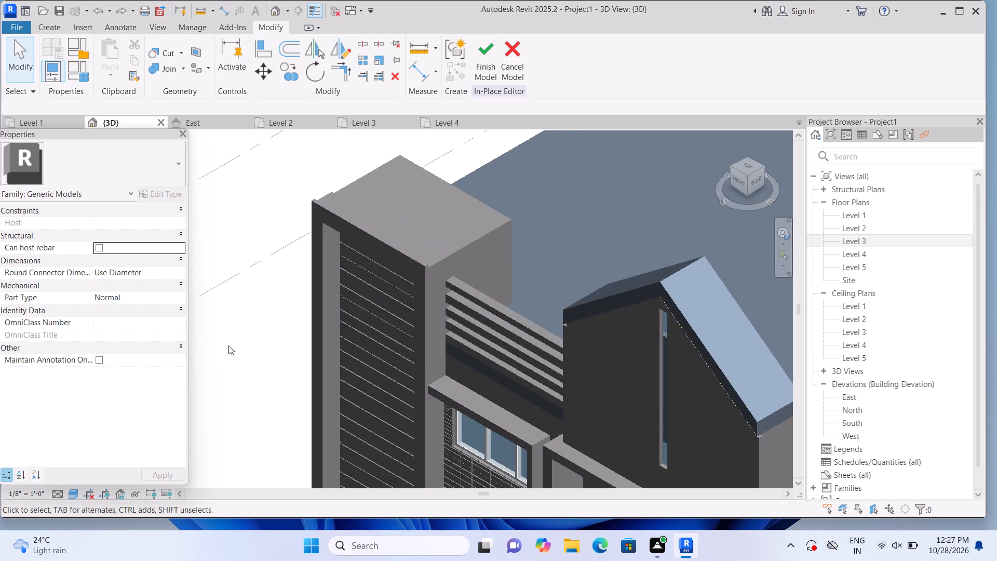
click(398, 258)
scroll(398, 258, up, 2)
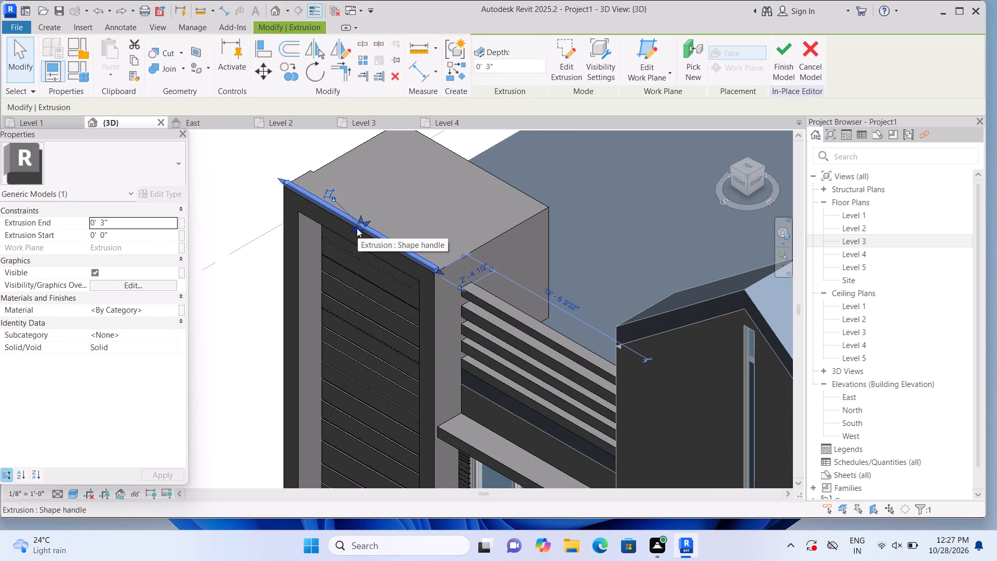
click(357, 228)
click(355, 228)
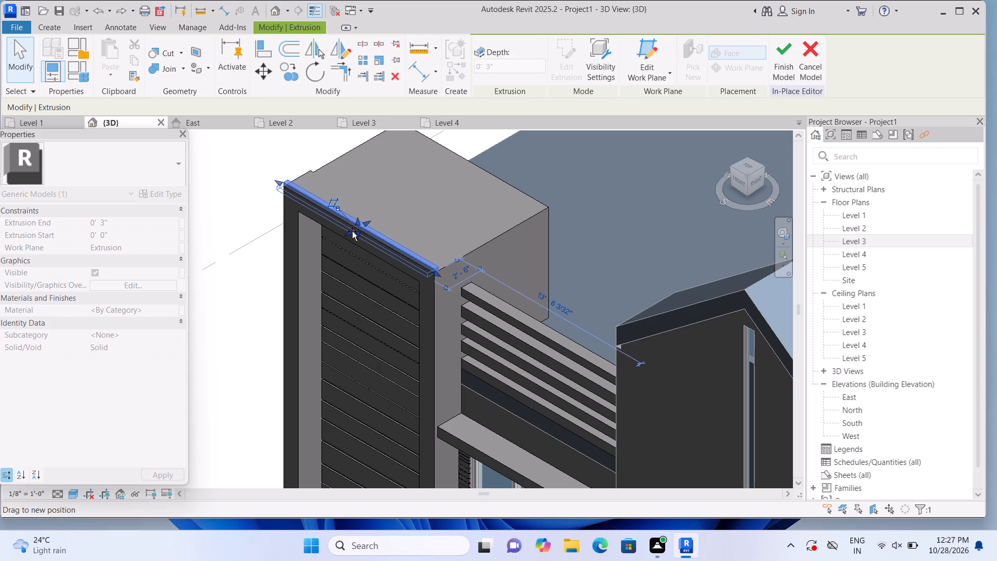
click(211, 302)
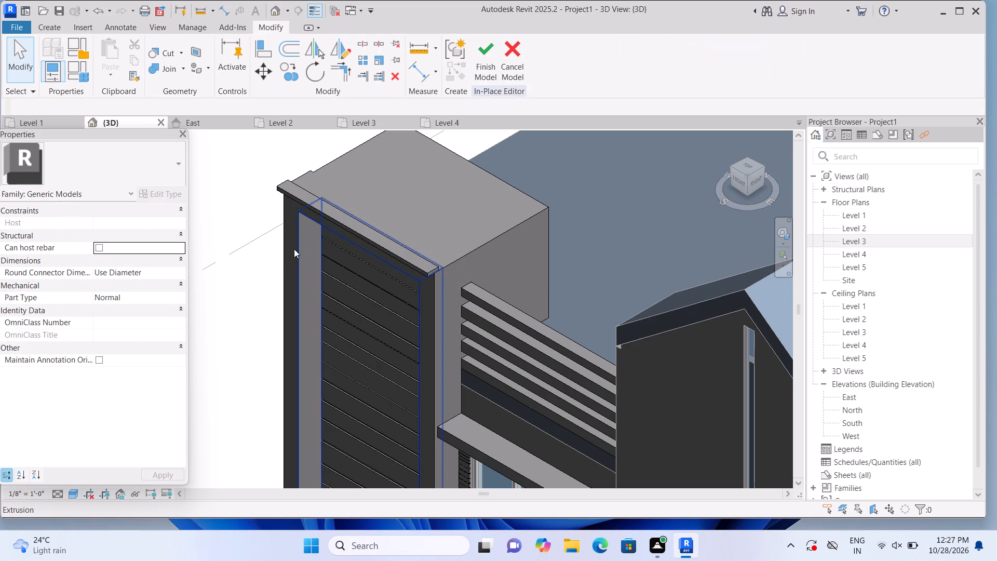
click(344, 220)
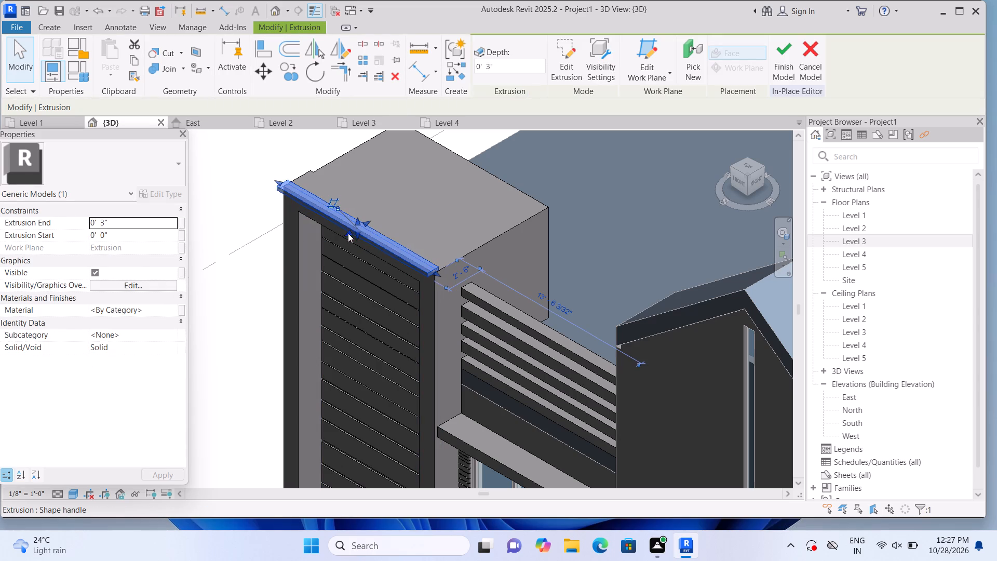
drag(347, 235, 353, 230)
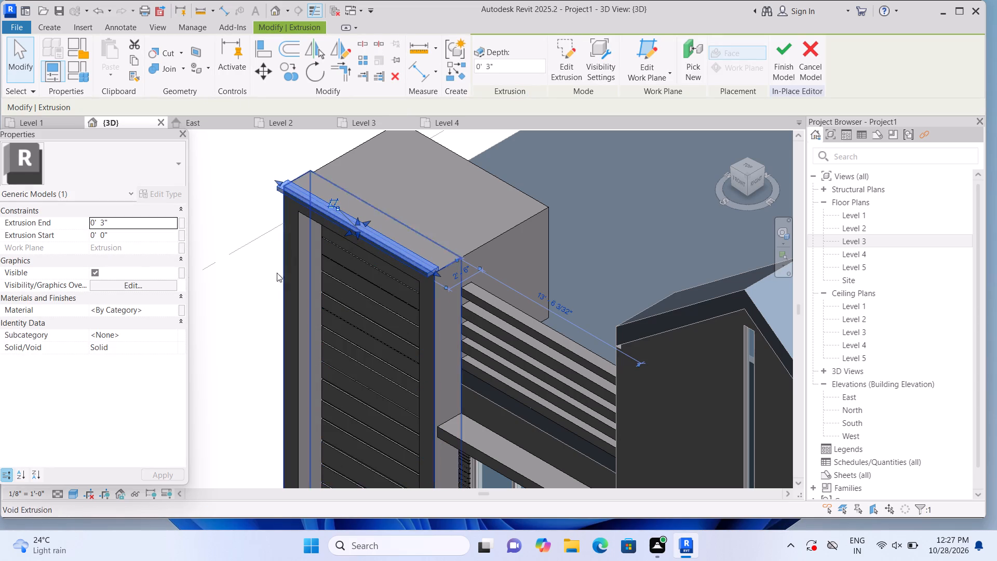
click(261, 283)
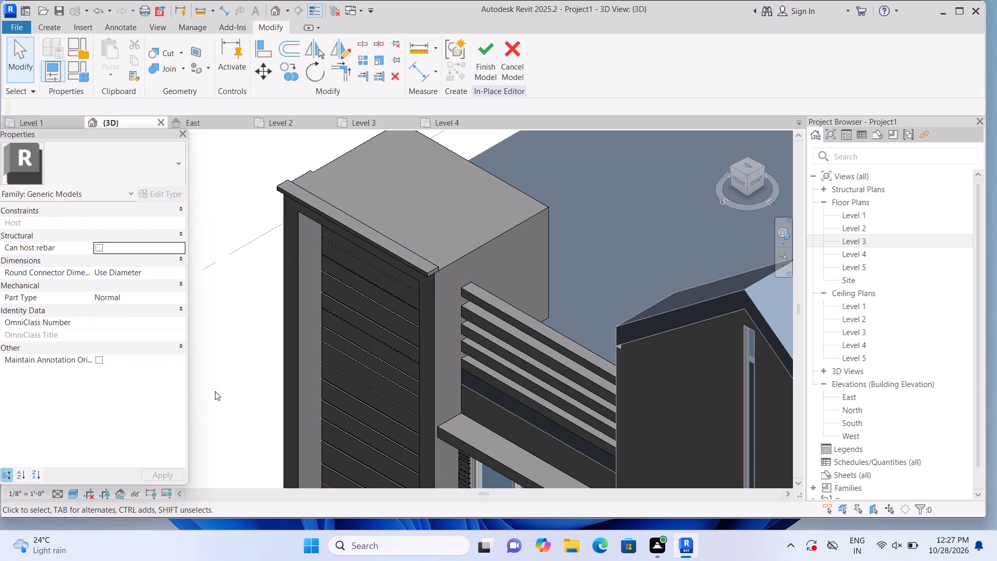
Examine the overhanging top front strip from low front angles and from the home 3D view.
shift+middle_drag(204, 419, 261, 305)
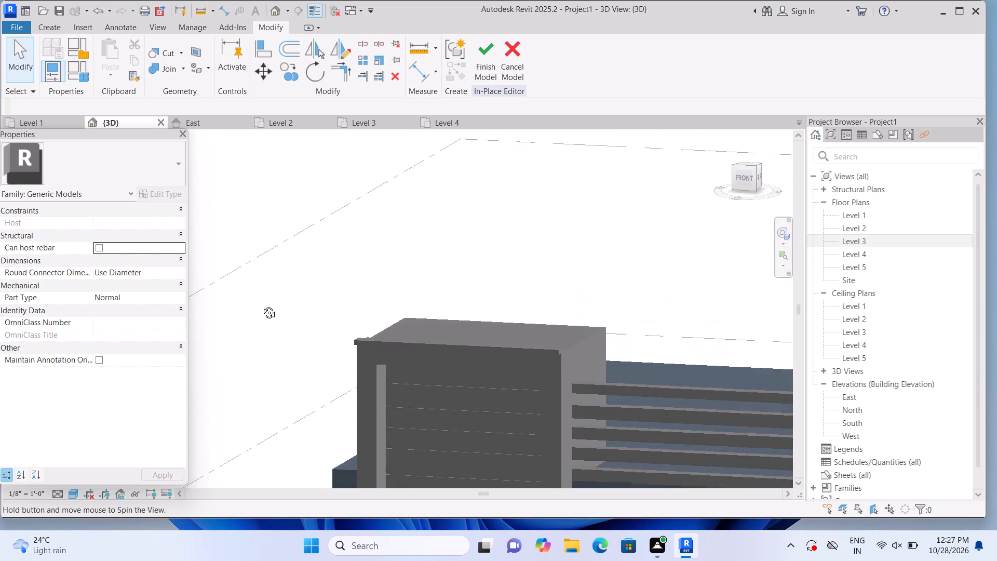
shift+middle_drag(261, 305, 263, 301)
shift+middle_drag(249, 433, 199, 445)
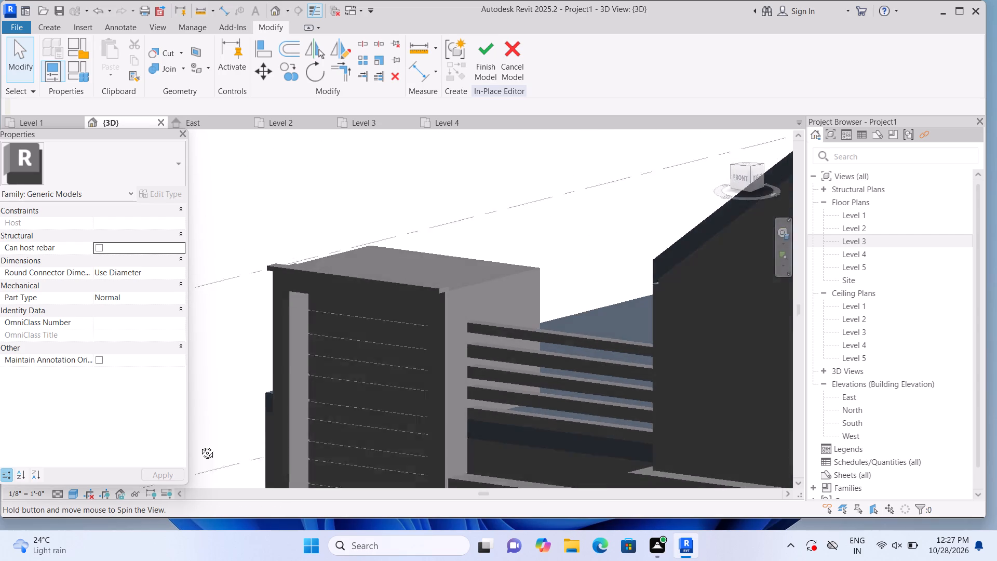
shift+middle_drag(199, 445, 194, 449)
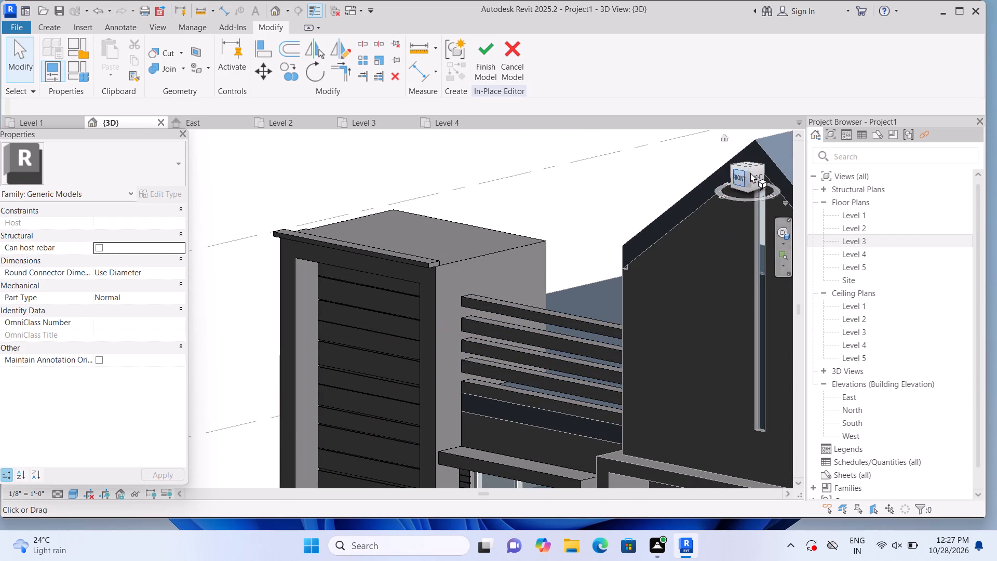
click(722, 140)
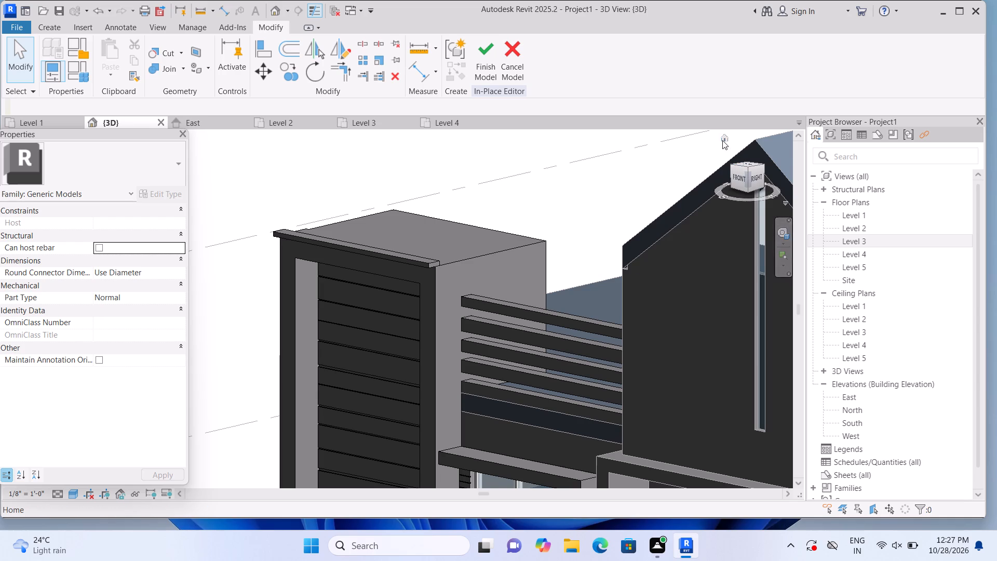
scroll(216, 305, up, 4)
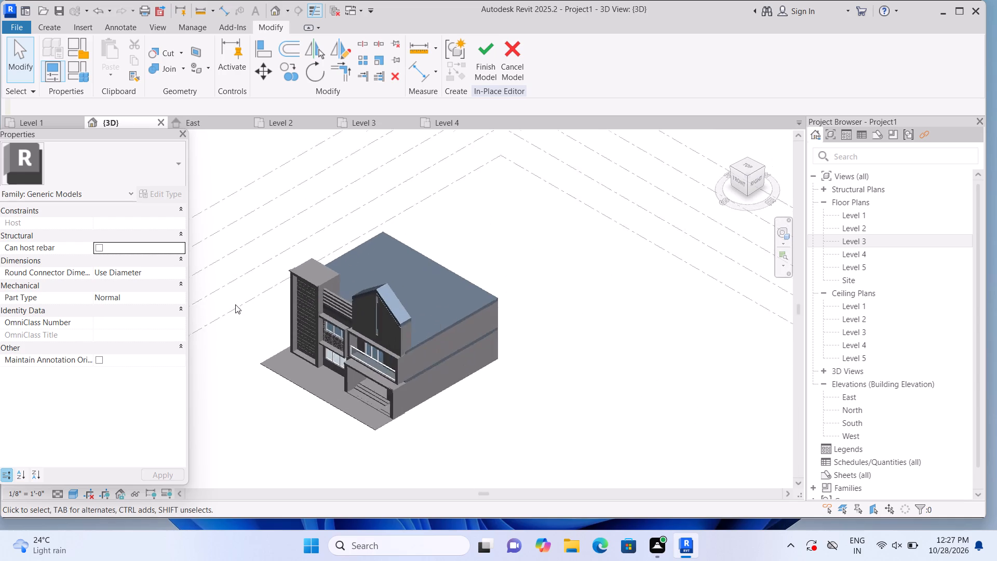
scroll(235, 304, up, 6)
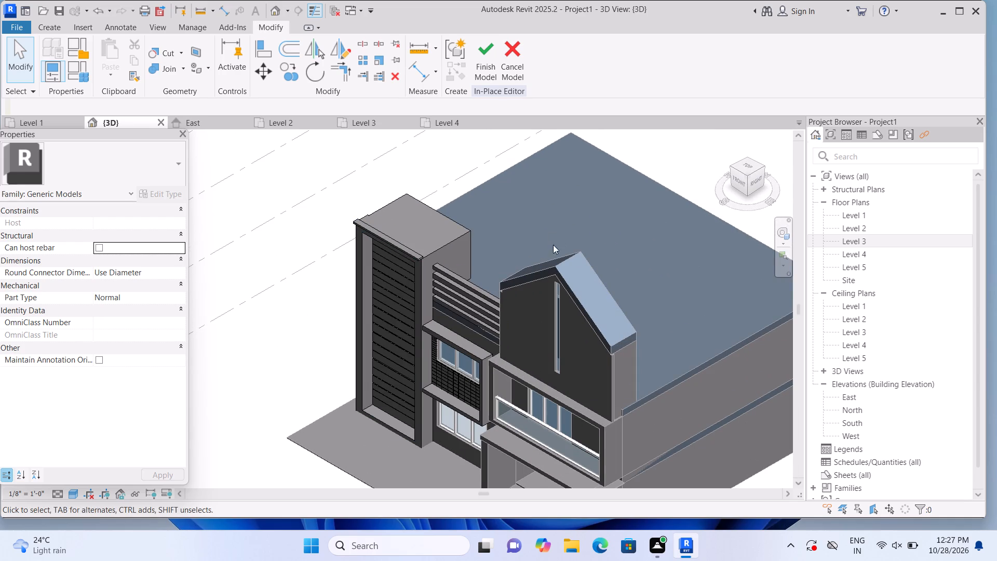
Start a new solid extrusion and set its work plane to the tower's flat top face.
shift+middle_drag(262, 341, 478, 389)
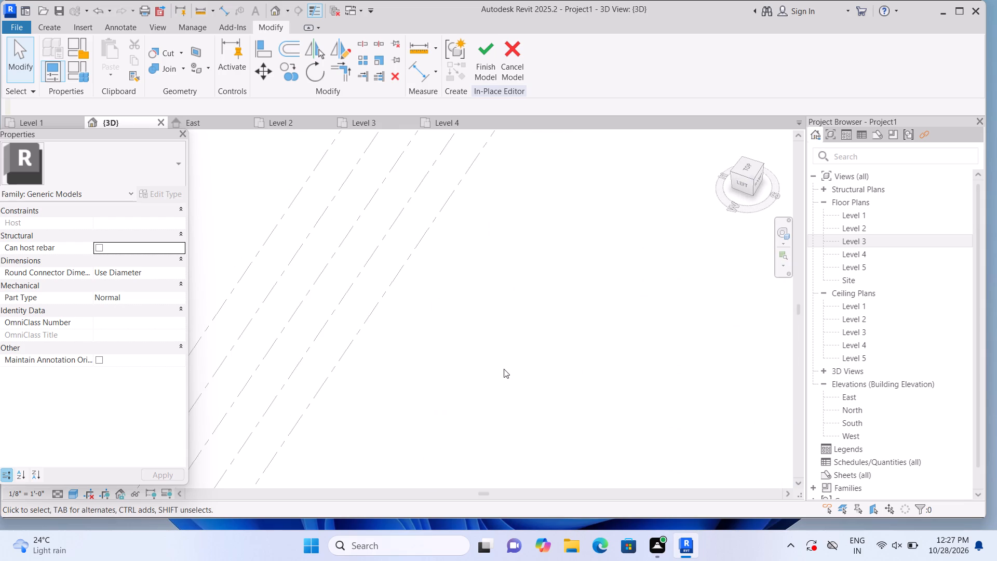
middle_drag(421, 348, 217, 310)
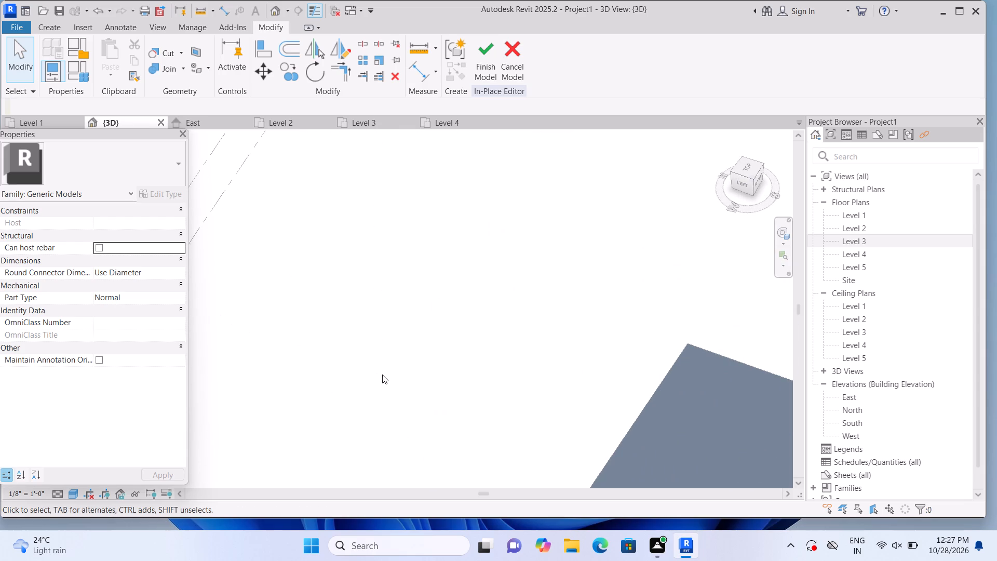
middle_drag(379, 373, 261, 242)
middle_drag(367, 354, 263, 233)
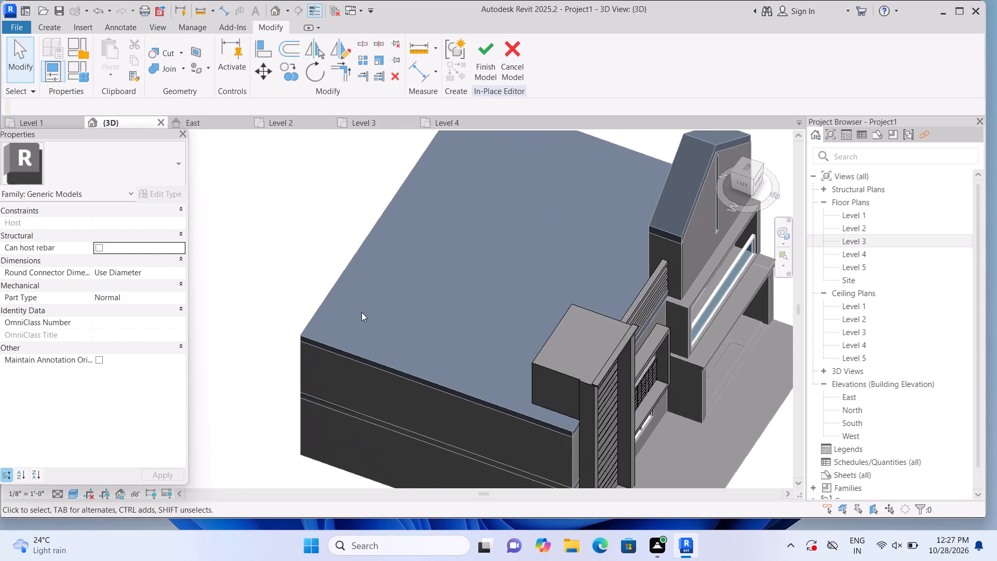
scroll(388, 320, up, 1)
middle_drag(298, 303, 170, 275)
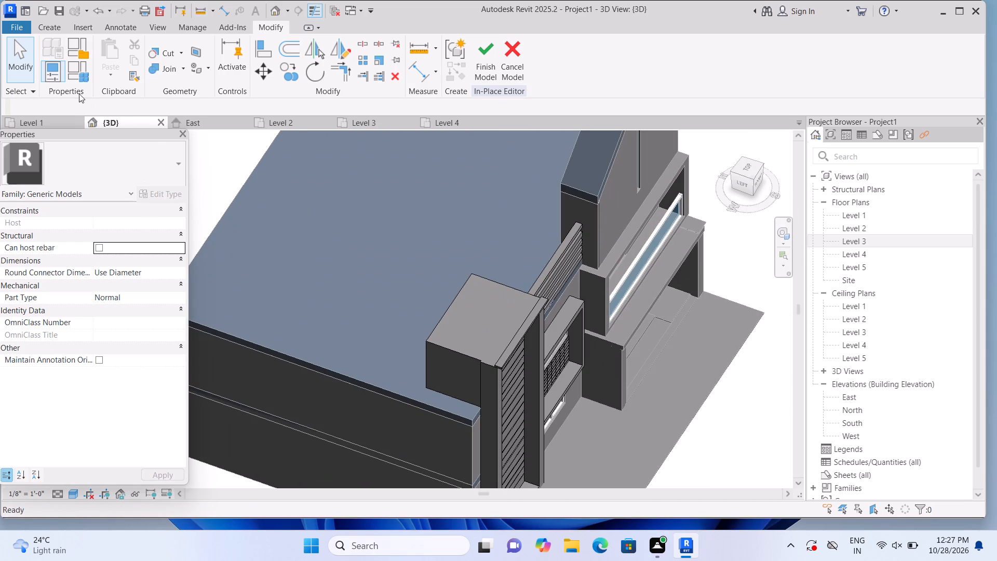
click(57, 28)
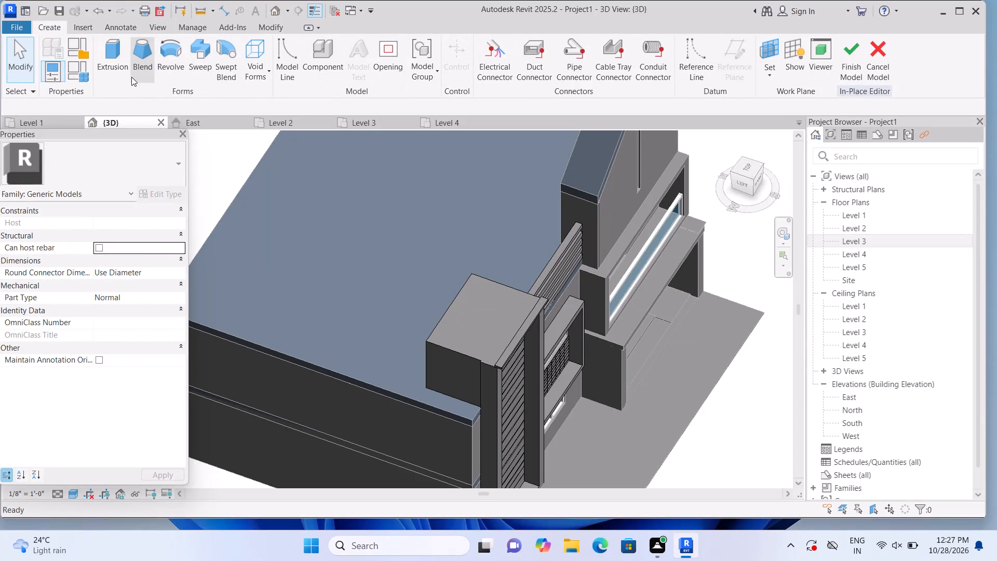
click(122, 71)
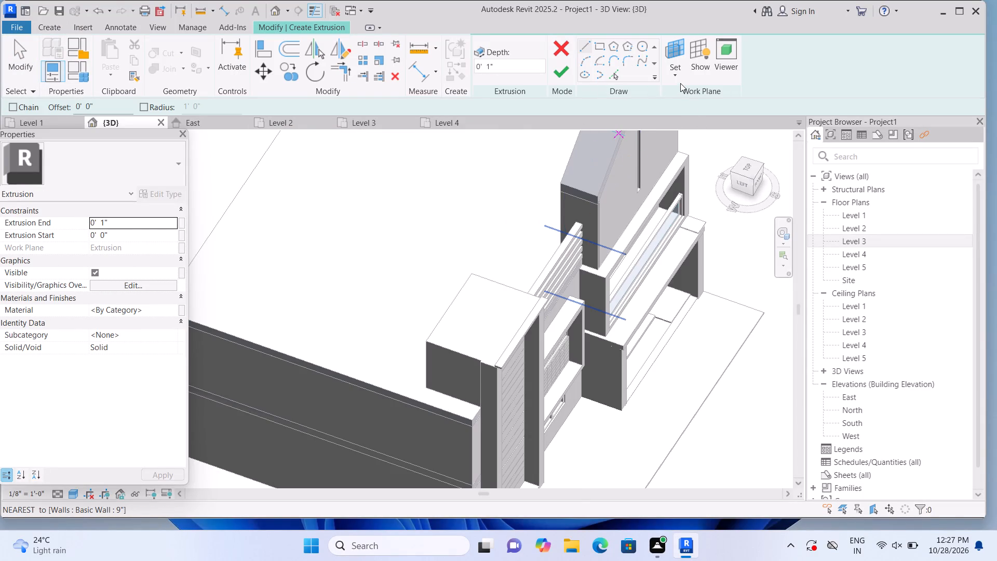
click(678, 77)
click(696, 127)
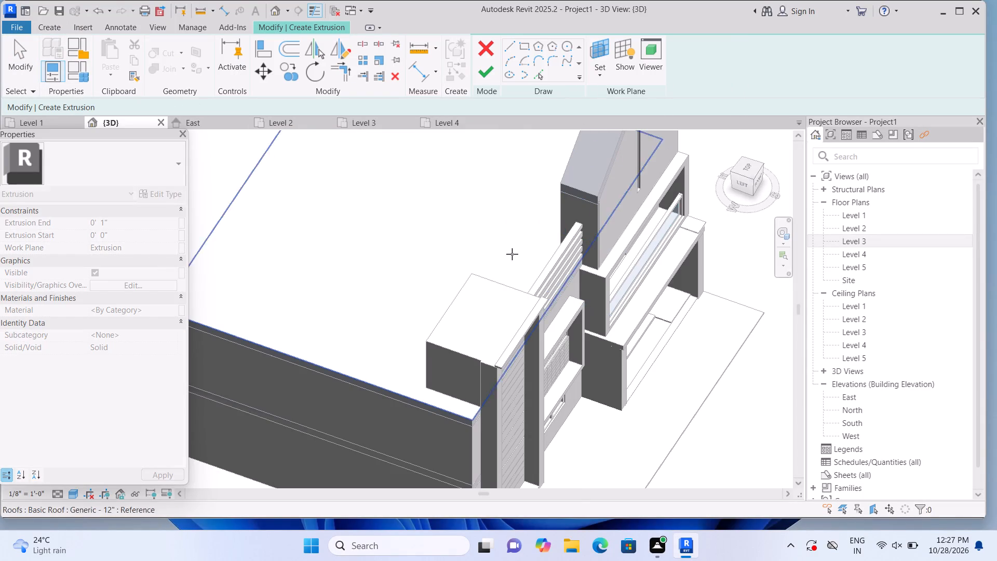
click(476, 304)
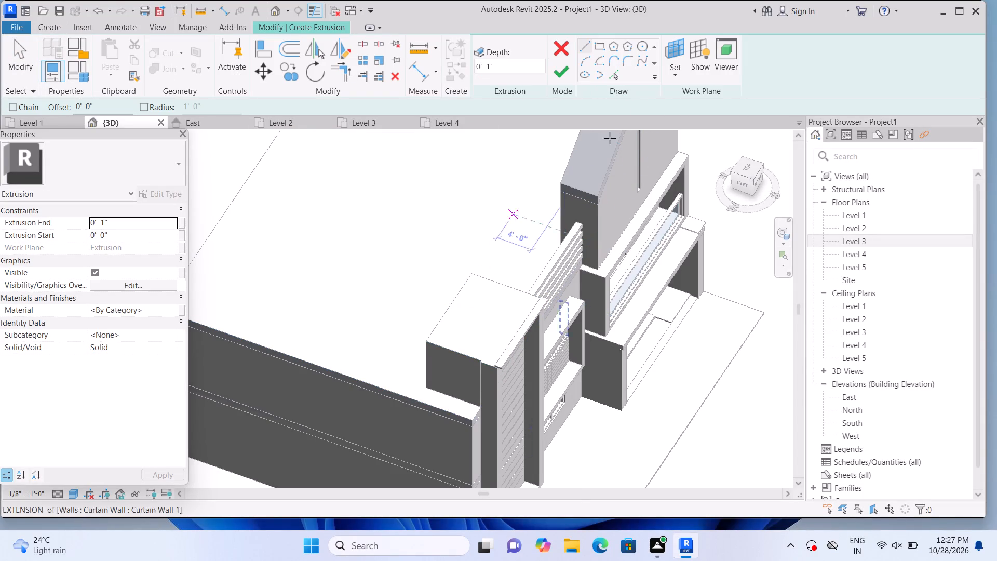
Sketch a rectangle about 8'-2" by 6" along the left side edge of the tower's top, and finish the extrusion.
click(595, 48)
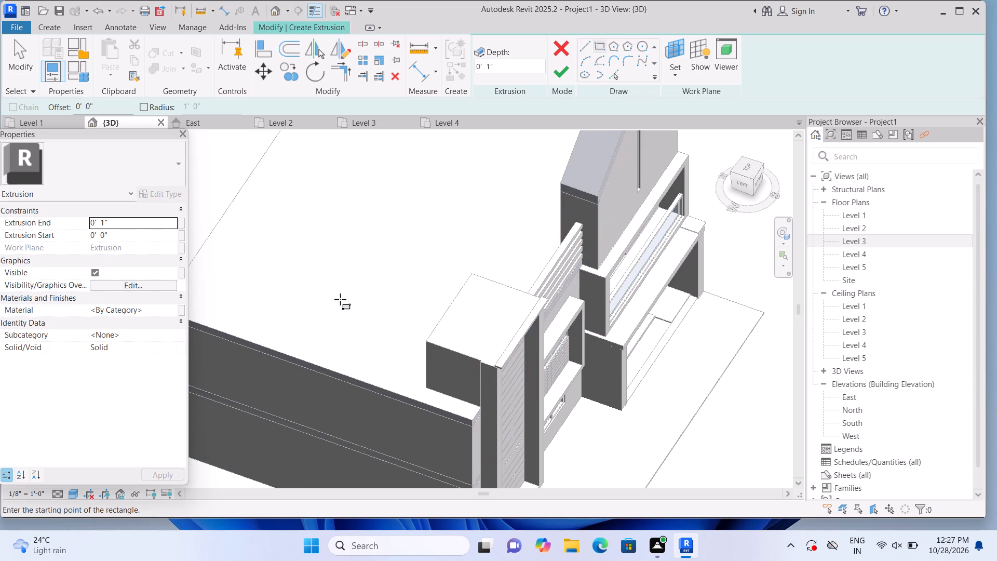
scroll(326, 288, up, 1)
shift+middle_drag(336, 297, 429, 331)
middle_drag(441, 309, 244, 409)
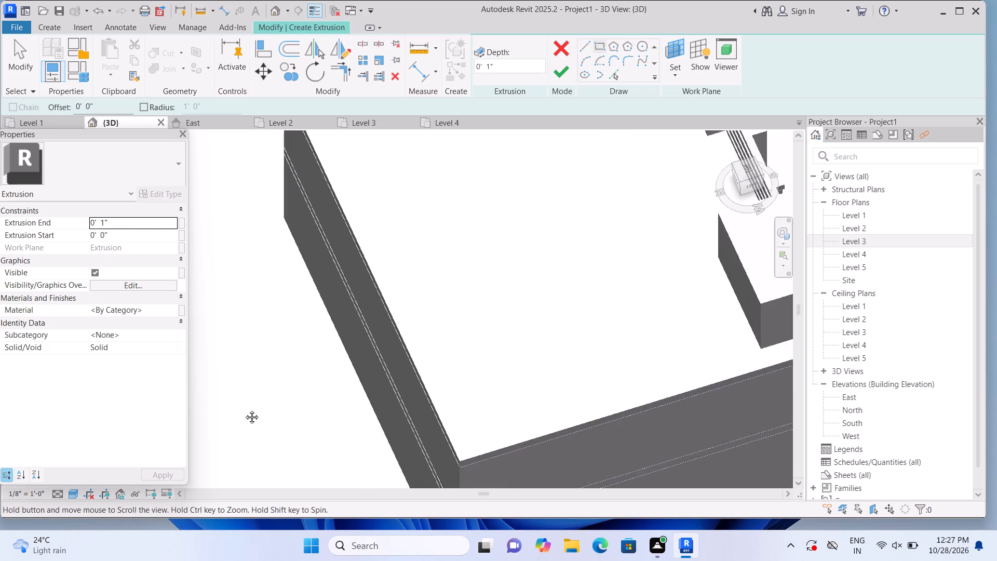
middle_drag(244, 409, 163, 425)
middle_drag(459, 371, 215, 416)
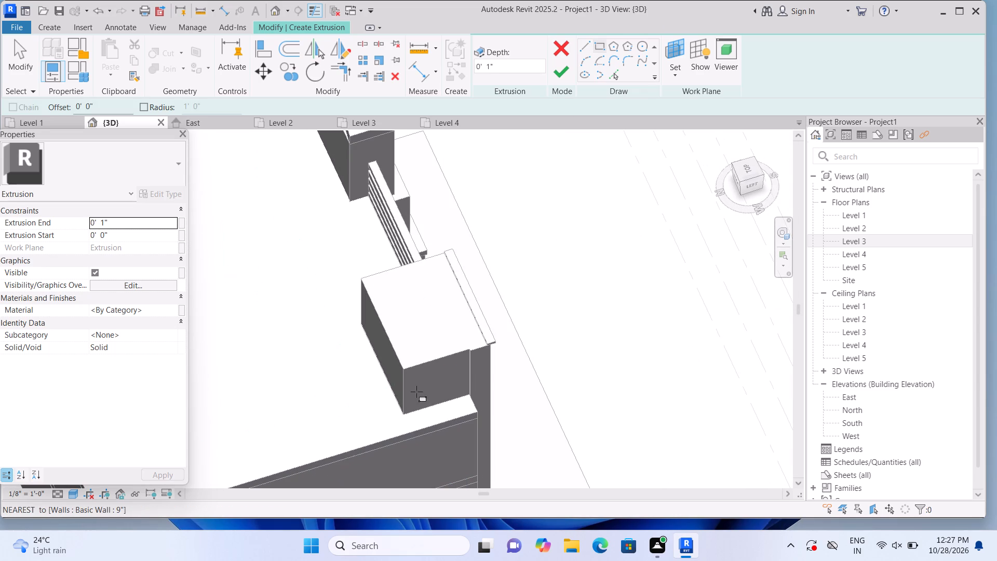
click(484, 349)
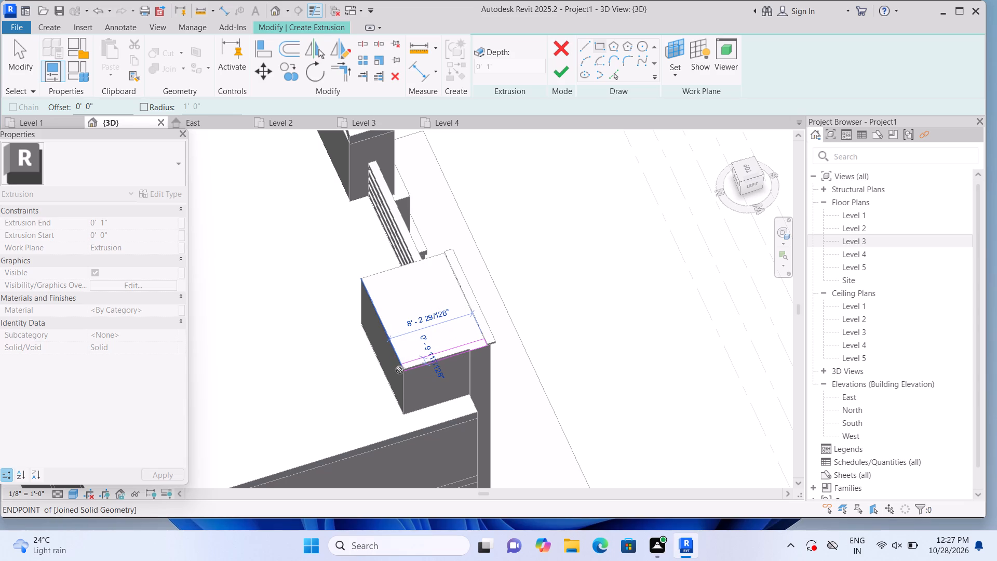
scroll(401, 370, up, 3)
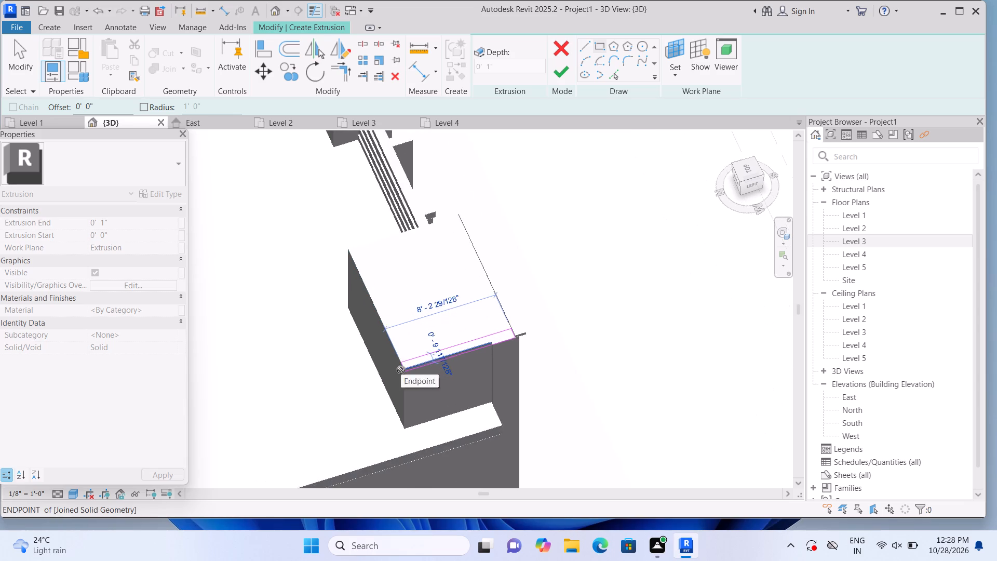
scroll(401, 370, up, 3)
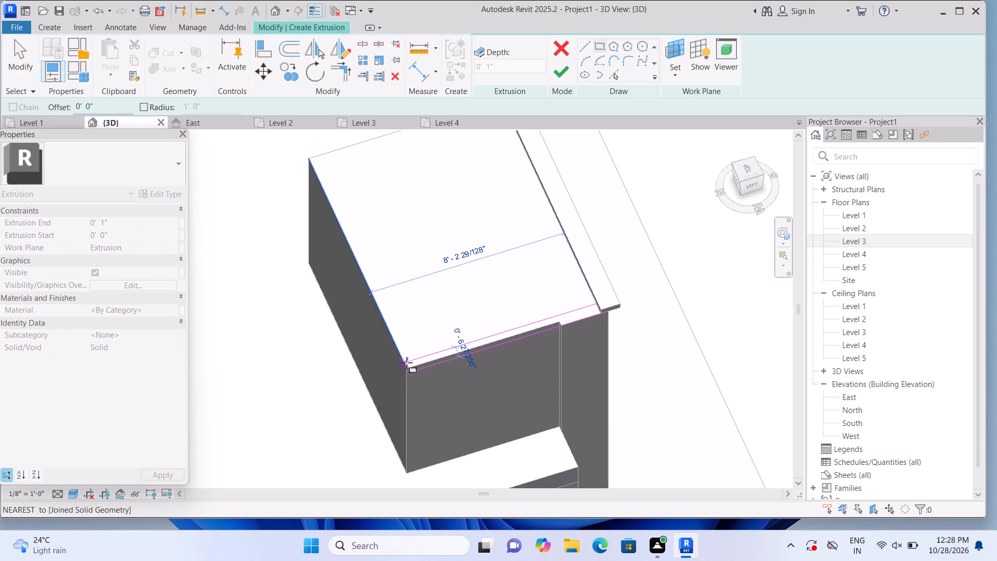
double_click(407, 363)
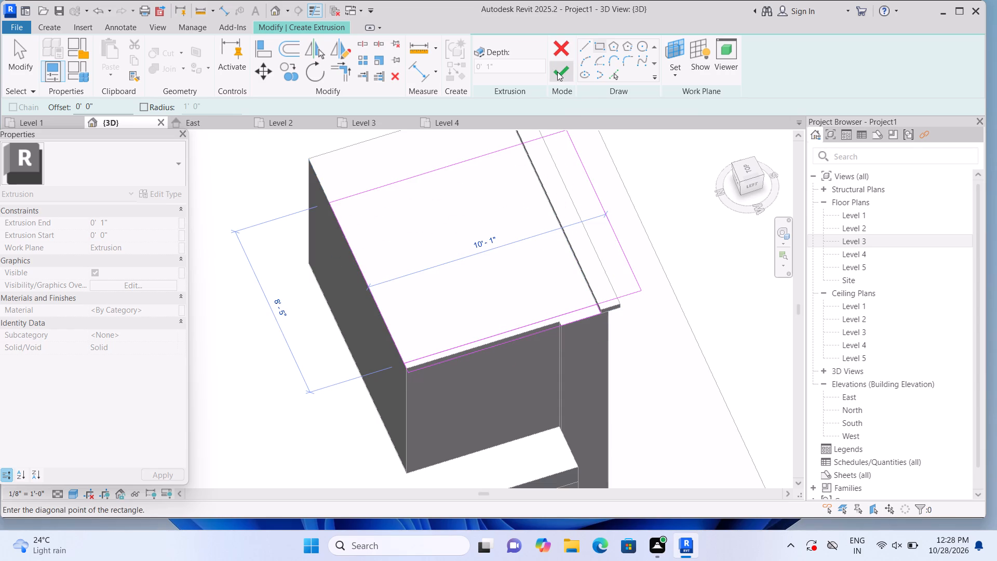
click(557, 72)
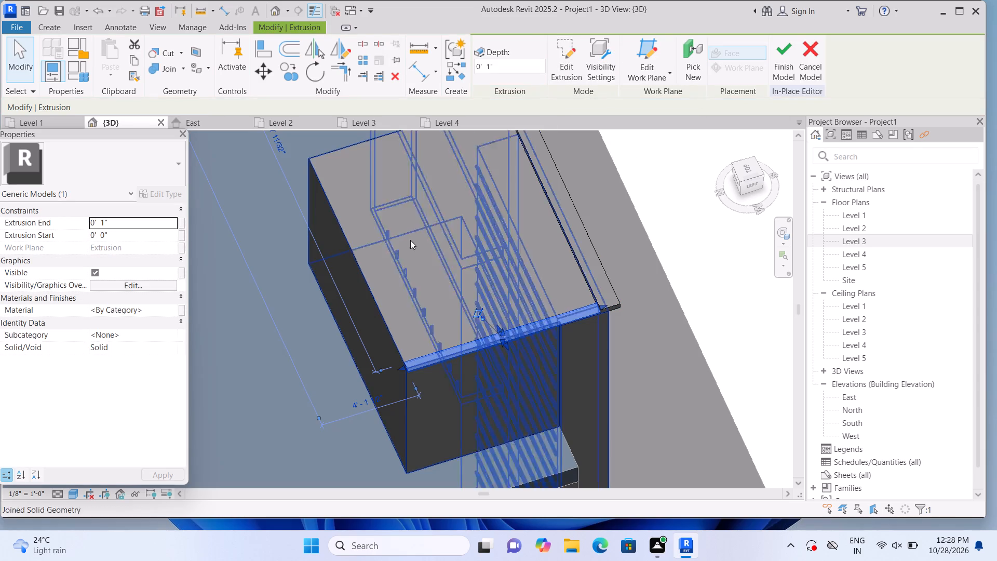
Set the new left side strip's extrusion end to 3".
click(164, 221)
key(BackSpace)
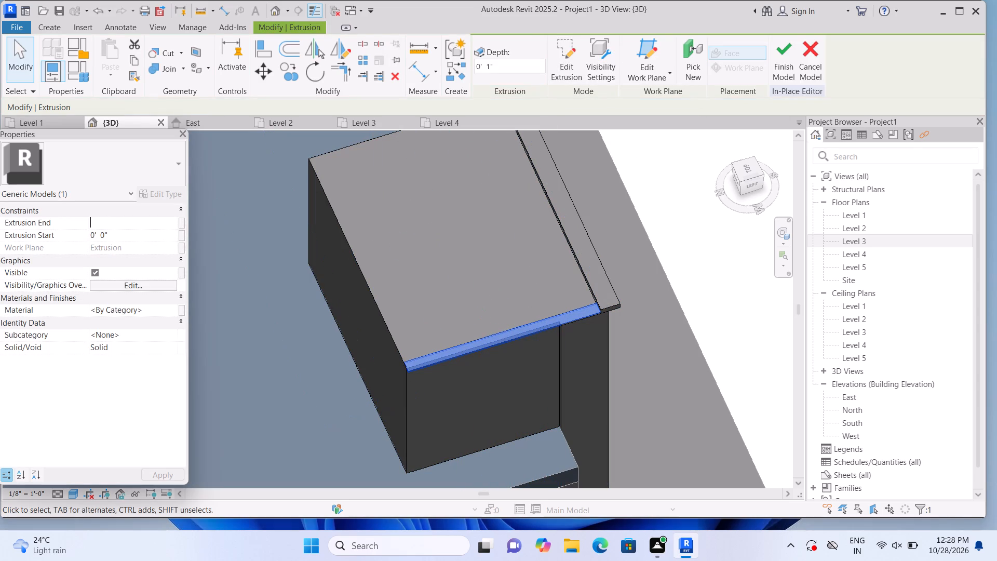
key(3)
key(shift+quotedbl)
key(Return)
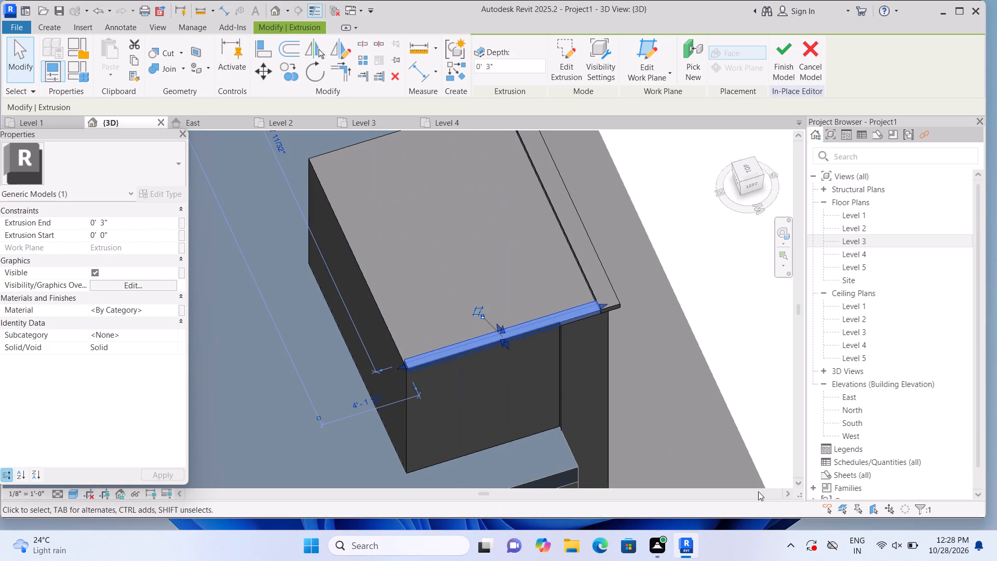
Stretch the left side strip's outer face slightly beyond the tower wall and its front end out to the front strip's outer edge.
scroll(659, 324, up, 2)
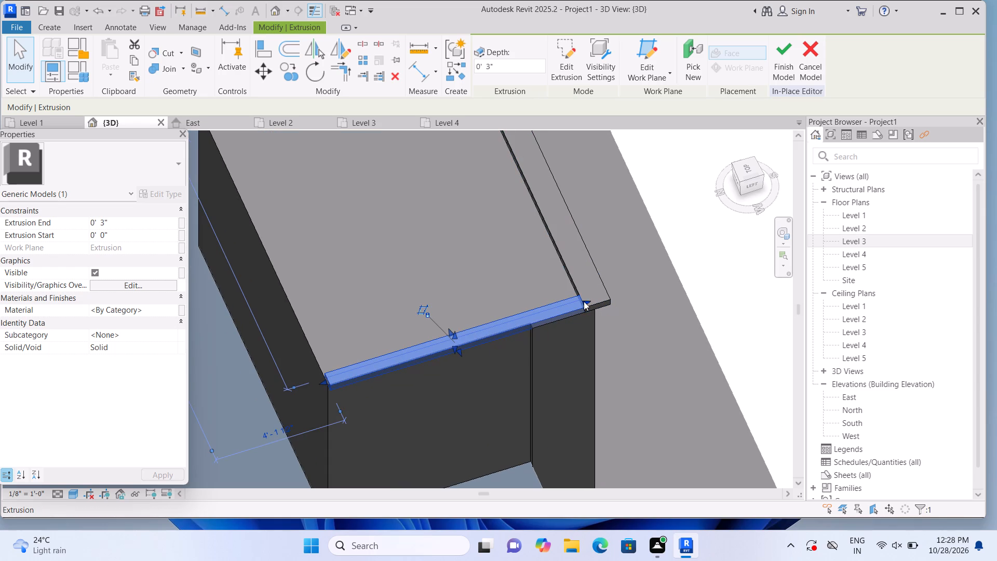
drag(586, 301, 596, 301)
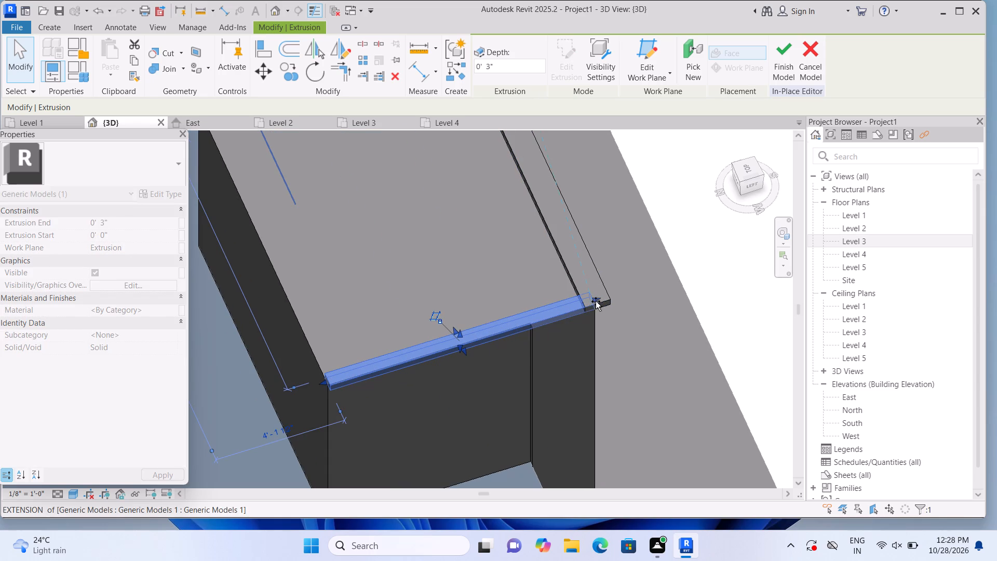
drag(596, 301, 597, 301)
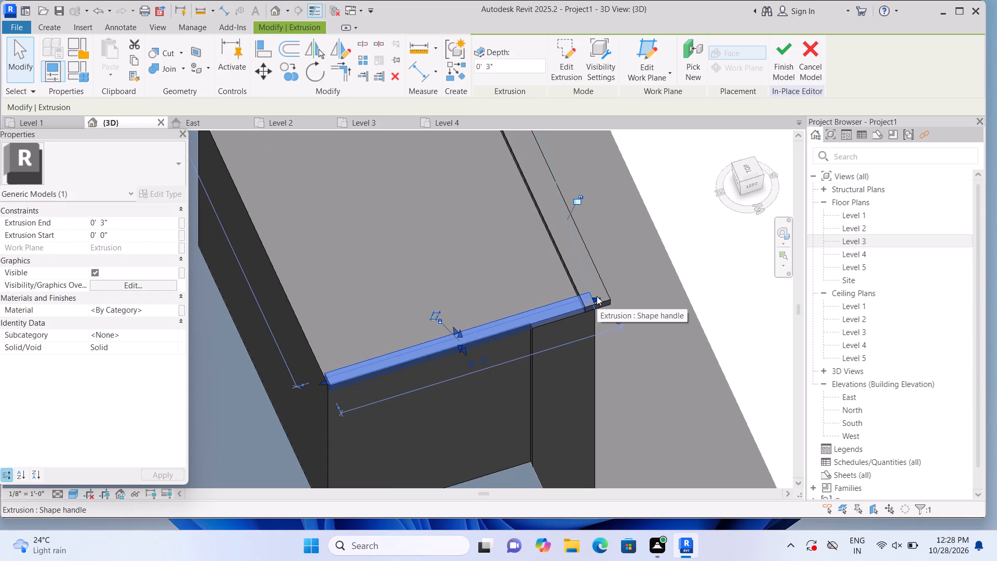
drag(463, 349, 469, 354)
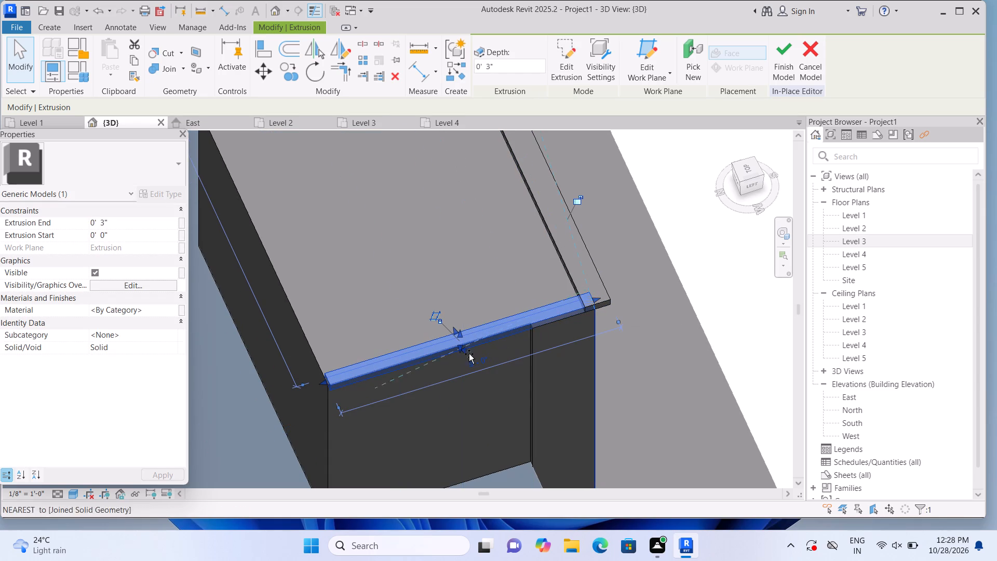
drag(469, 354, 475, 349)
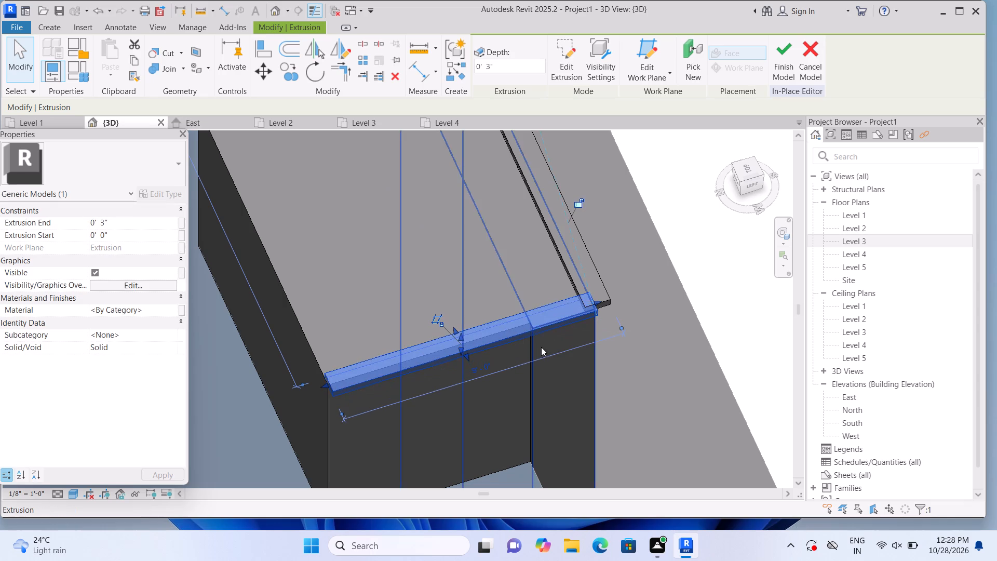
drag(595, 300, 601, 300)
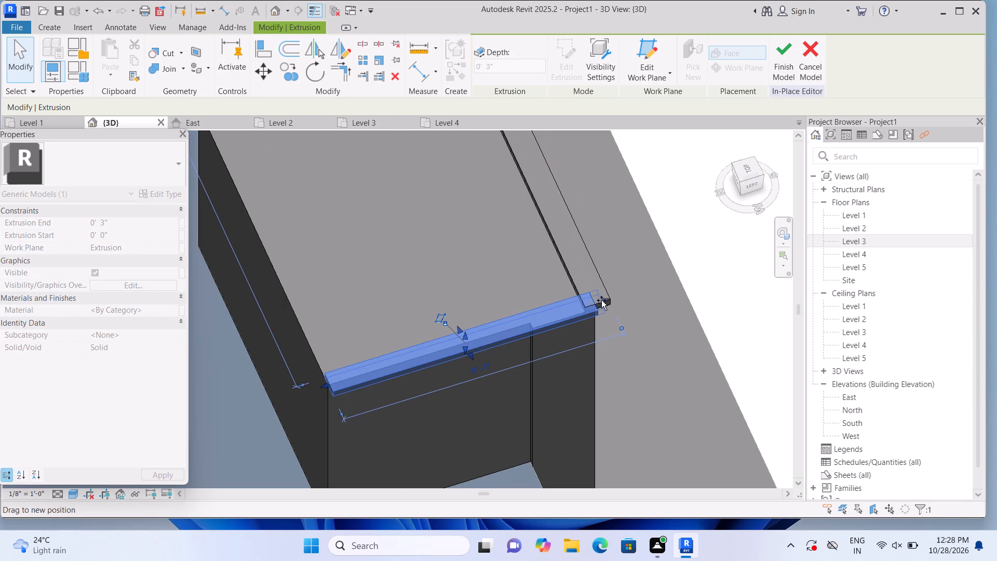
drag(601, 300, 608, 300)
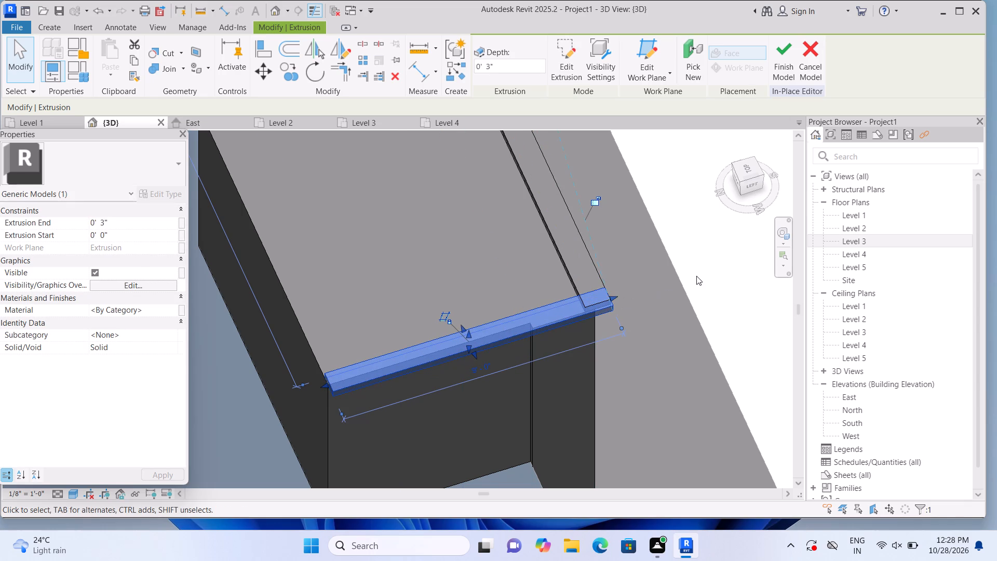
click(700, 273)
Examine the front and left side strips on the tower's top from above and from the house's right side.
scroll(699, 276, down, 3)
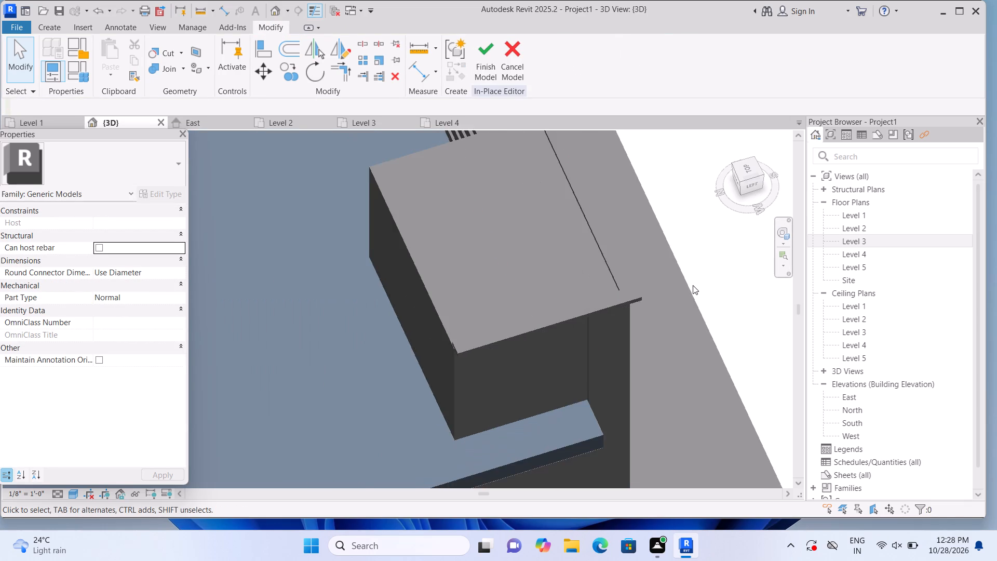
scroll(693, 286, down, 1)
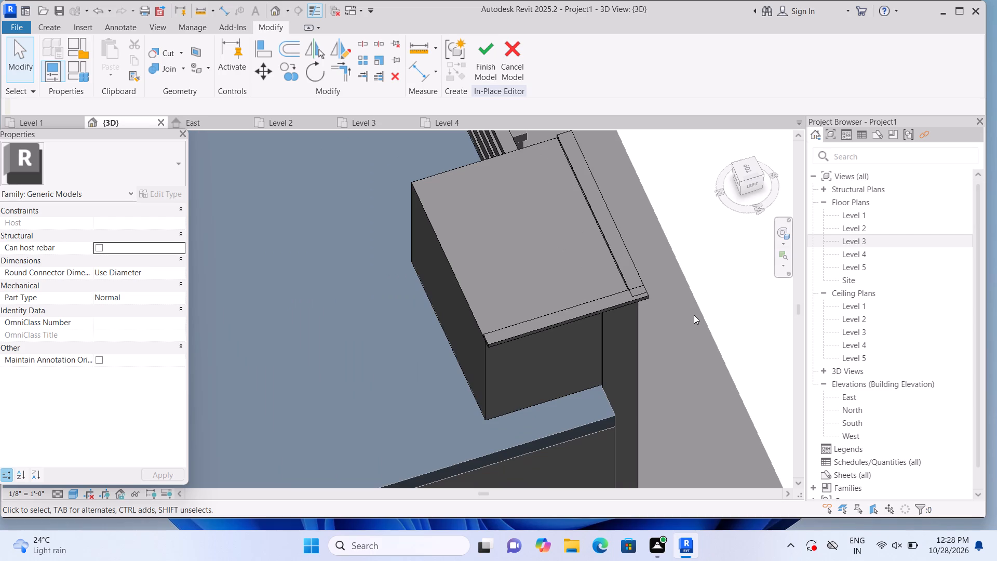
middle_drag(694, 316, 702, 436)
shift+middle_drag(736, 380, 597, 440)
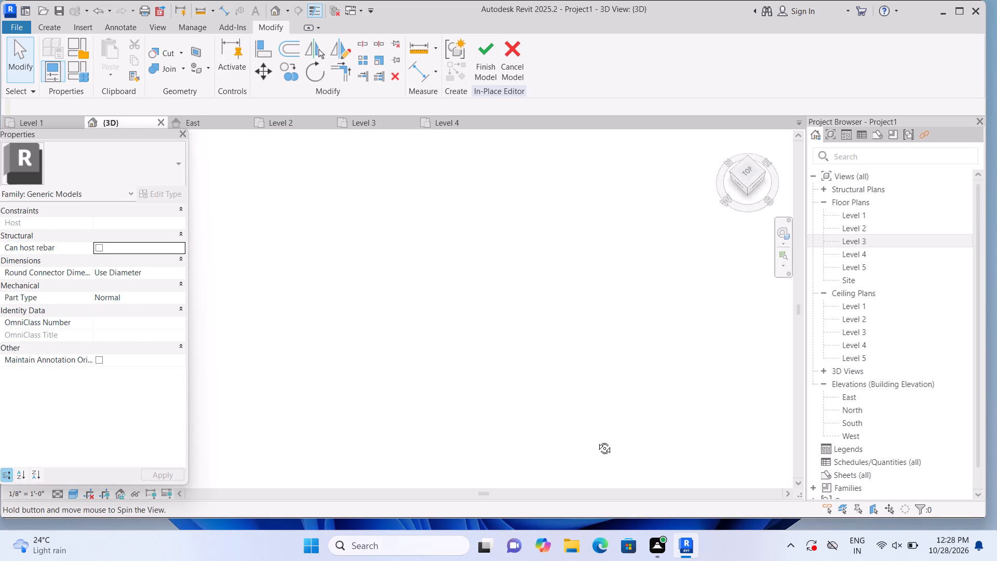
shift+middle_drag(597, 440, 583, 436)
scroll(553, 324, down, 8)
scroll(435, 368, down, 2)
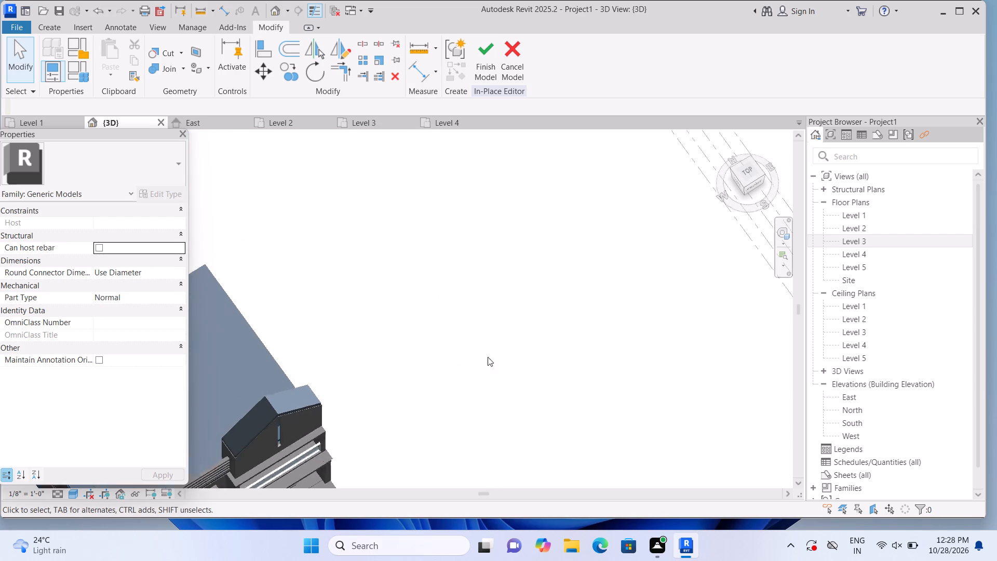
scroll(488, 357, down, 1)
shift+middle_drag(546, 392, 344, 414)
middle_drag(371, 325, 469, 369)
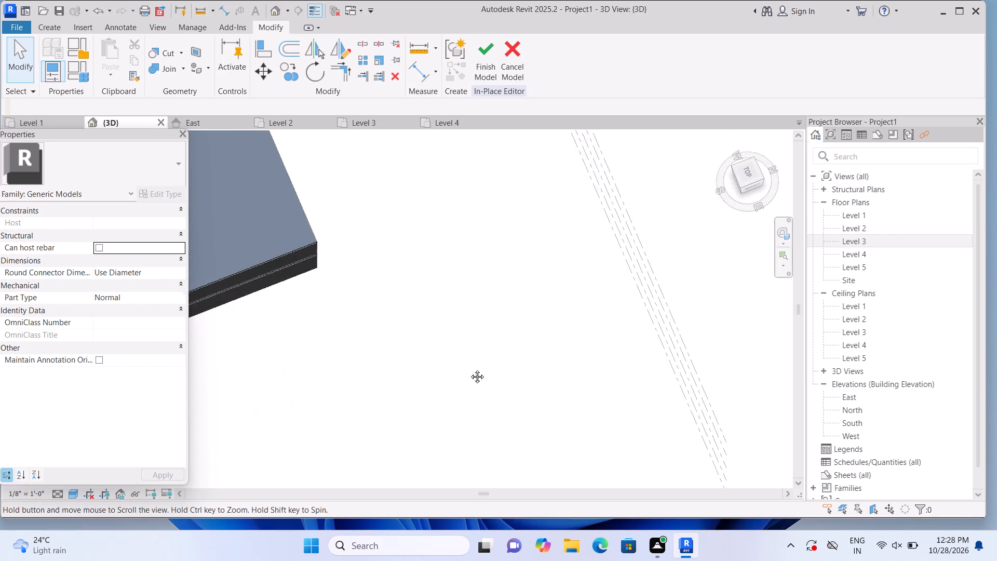
middle_drag(469, 369, 588, 450)
shift+middle_drag(544, 434, 552, 280)
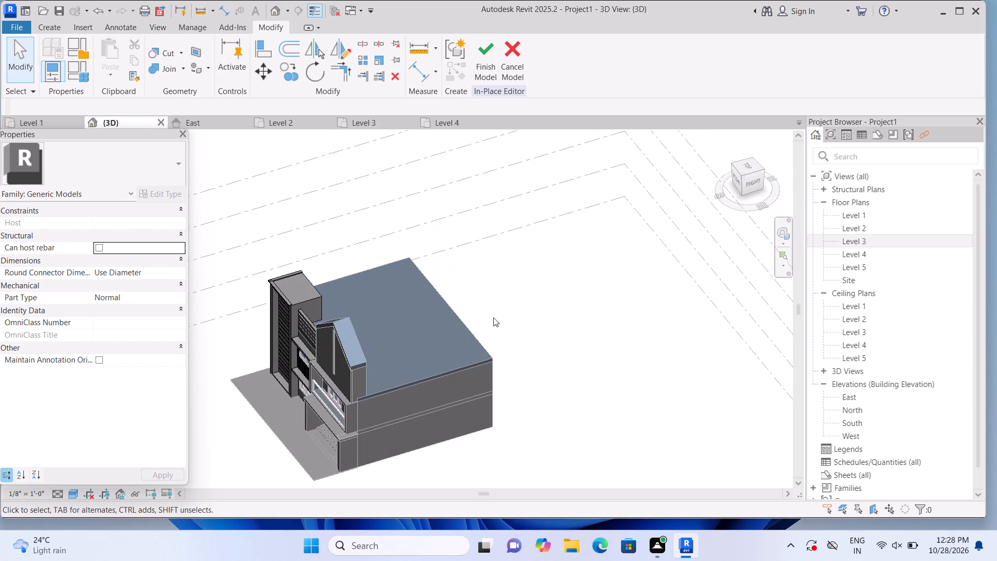
middle_drag(338, 224, 481, 323)
scroll(478, 420, up, 4)
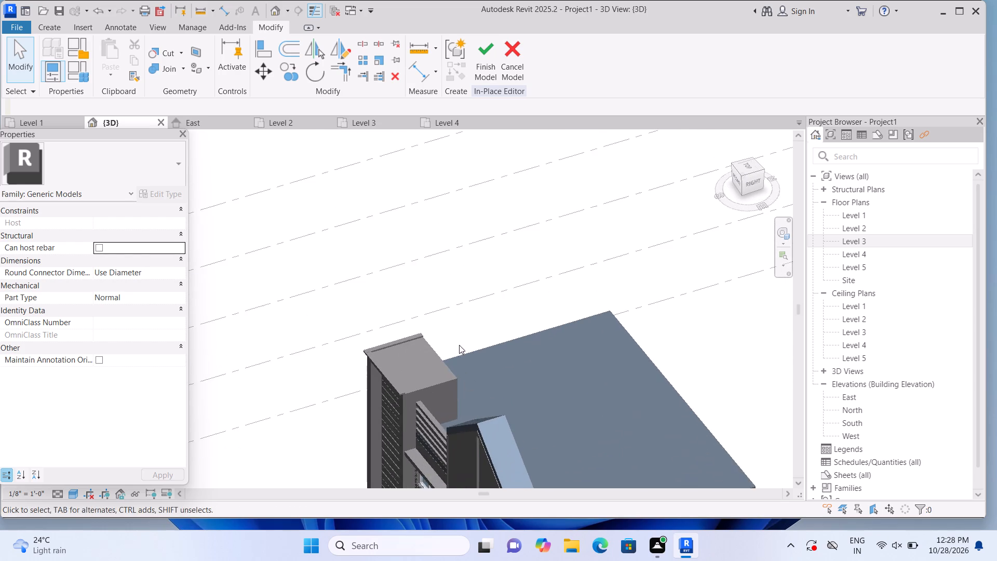
scroll(459, 345, up, 2)
middle_drag(460, 344, 472, 254)
scroll(451, 288, up, 3)
shift+middle_drag(540, 325, 530, 325)
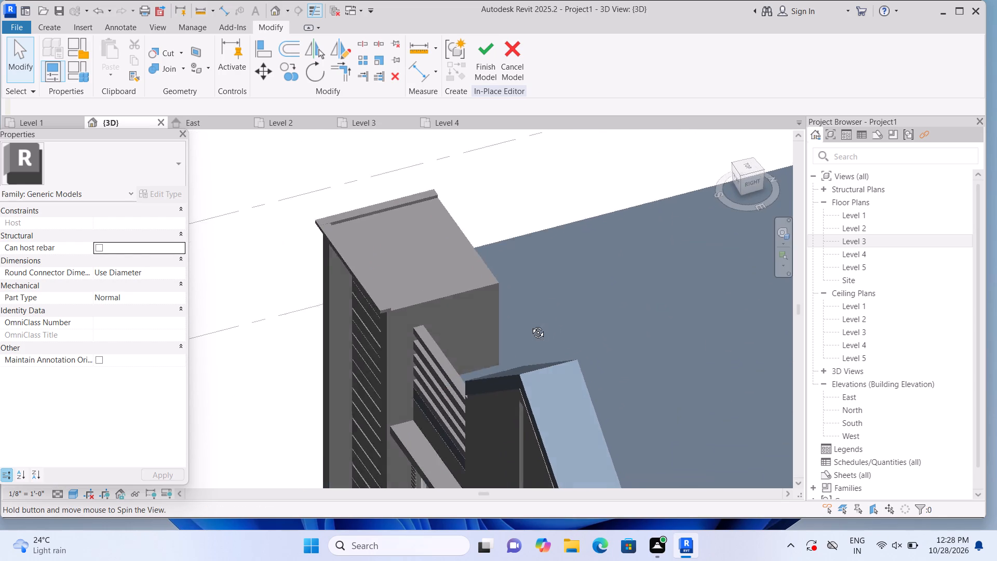
shift+middle_drag(530, 325, 516, 323)
shift+middle_drag(778, 433, 725, 433)
middle_drag(762, 348, 732, 398)
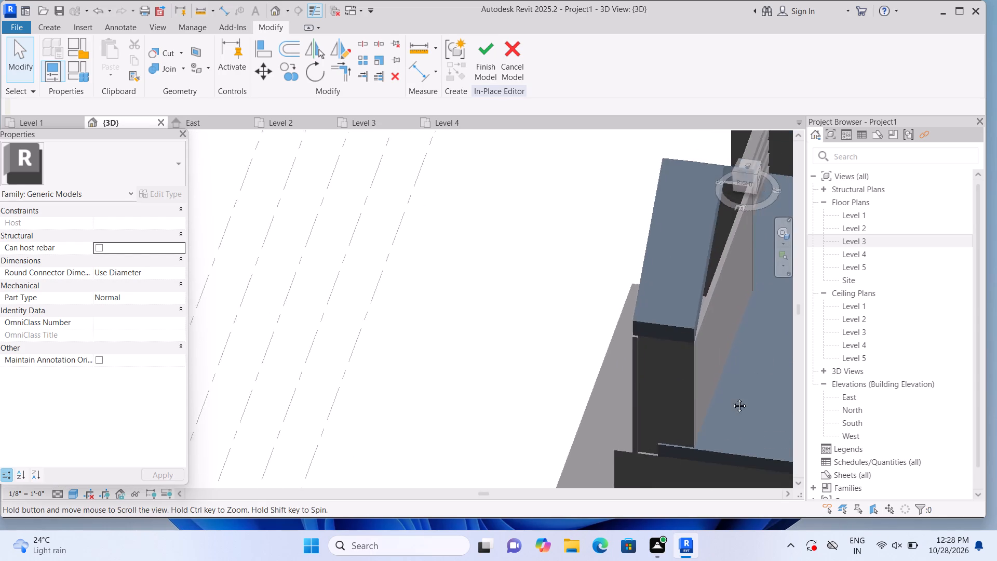
middle_drag(732, 398, 594, 560)
scroll(682, 238, up, 1)
middle_drag(488, 269, 397, 279)
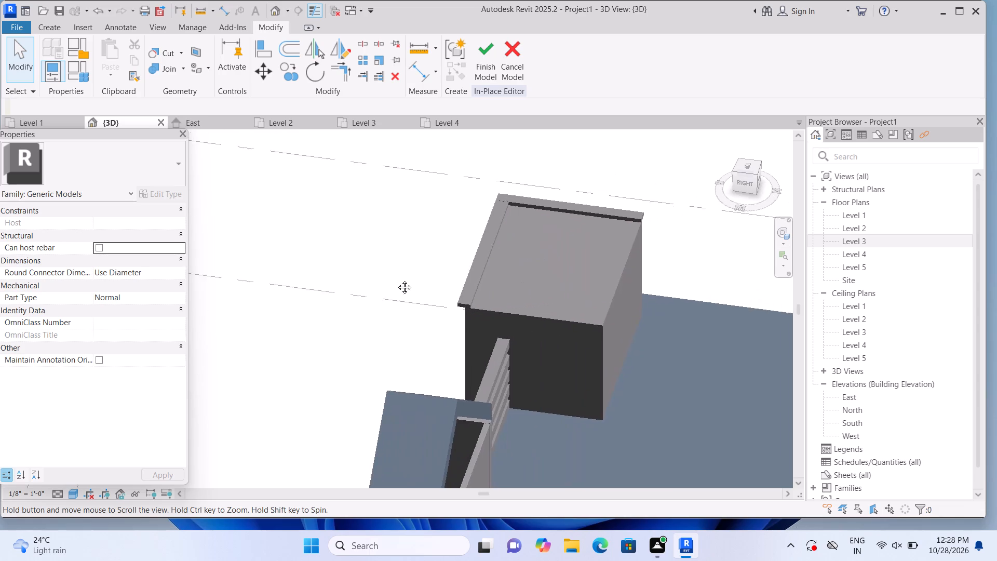
middle_drag(397, 279, 365, 282)
scroll(365, 282, up, 1)
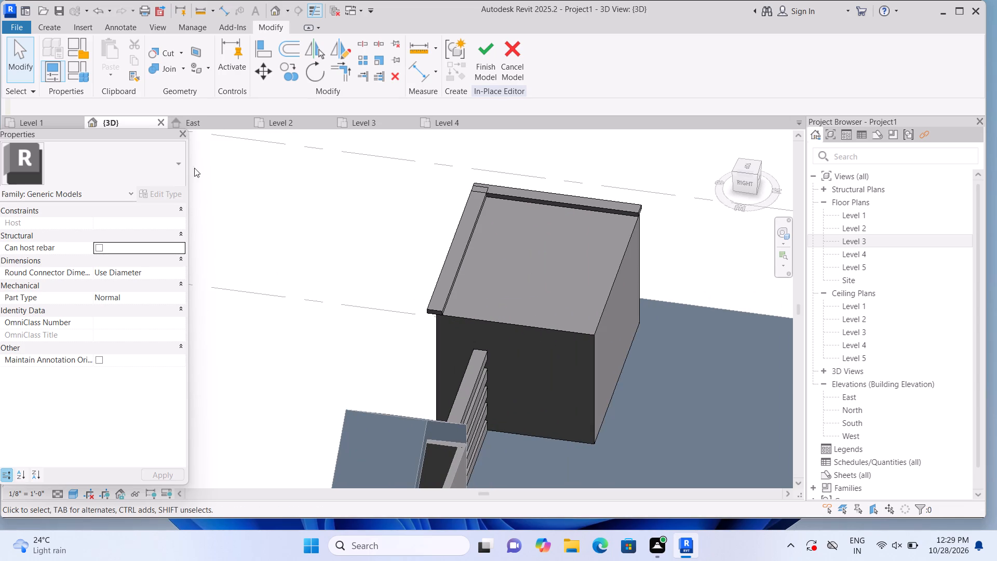
Sketch a rectangle about 8'-2" by 5" along the right side edge of the tower's top, and finish the extrusion.
click(55, 24)
click(124, 70)
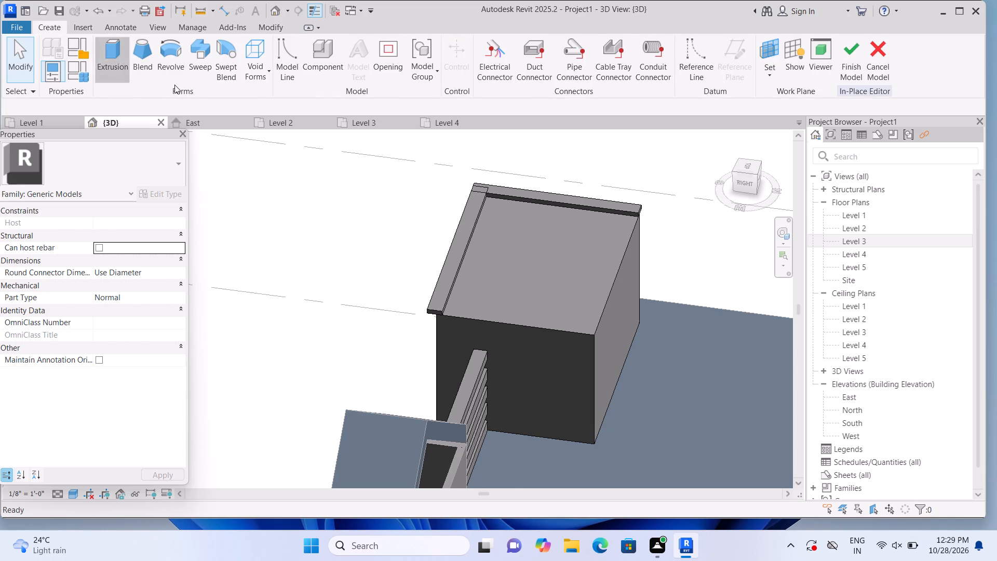
click(681, 78)
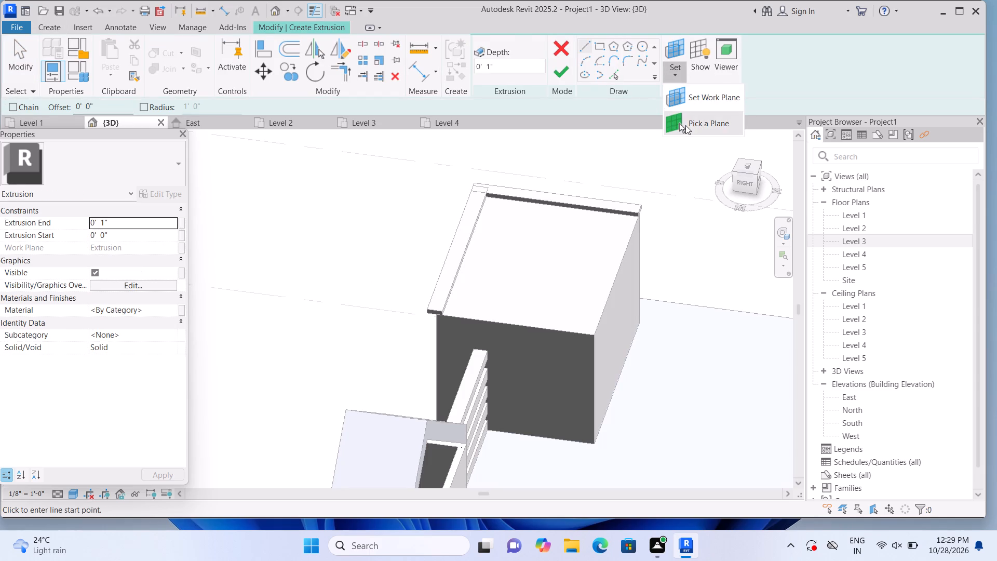
click(685, 126)
click(565, 267)
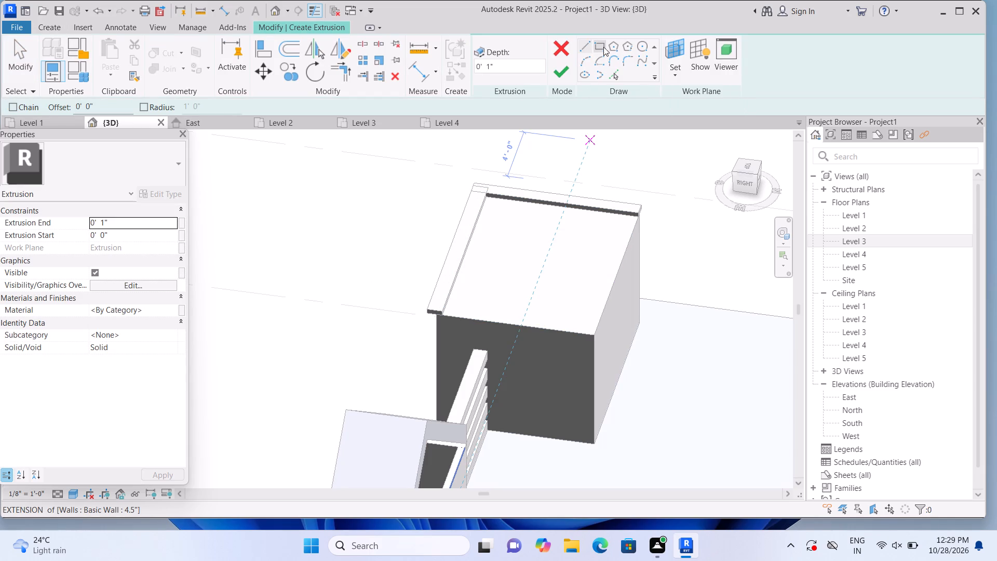
click(604, 45)
middle_drag(532, 289, 444, 259)
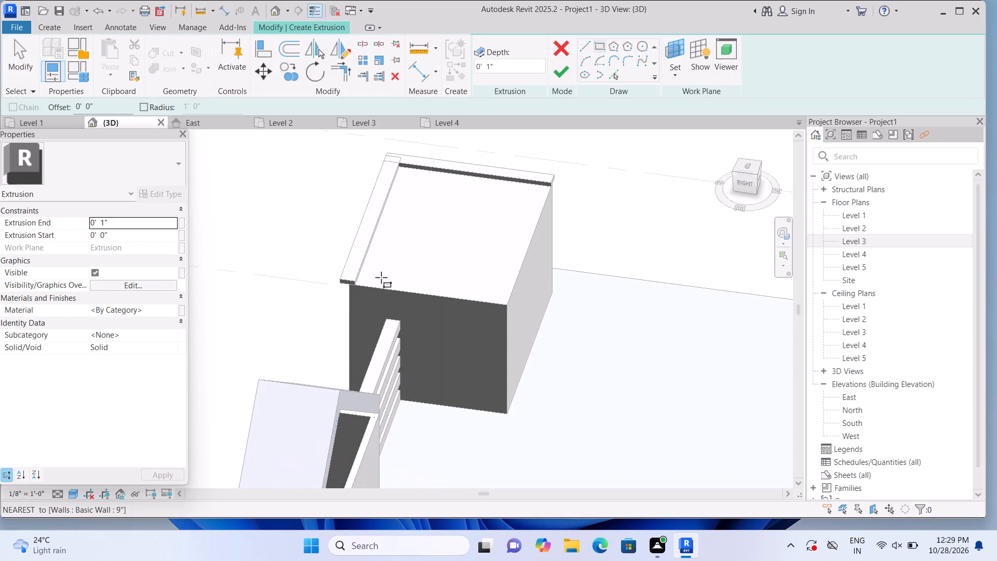
scroll(357, 285, up, 3)
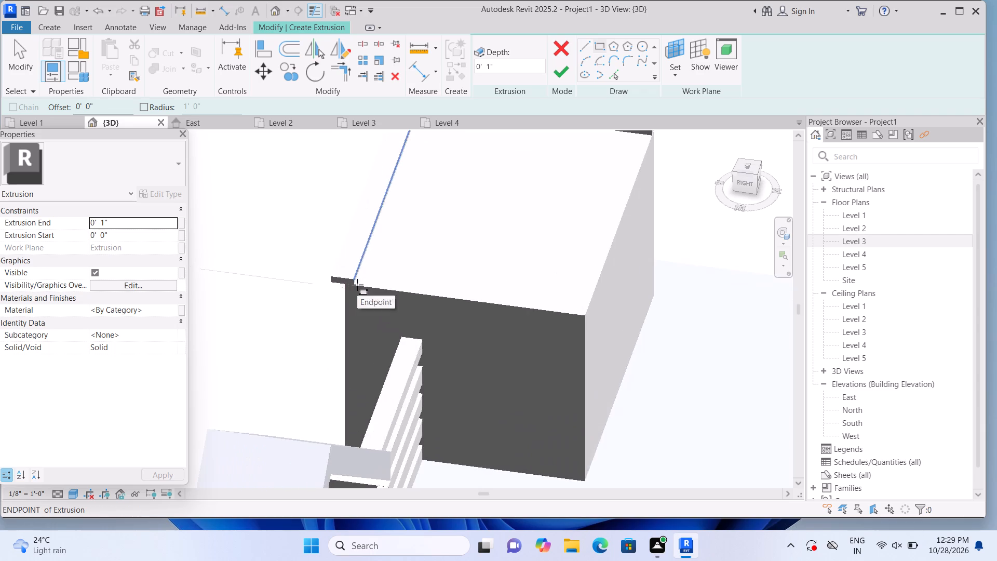
scroll(357, 285, up, 4)
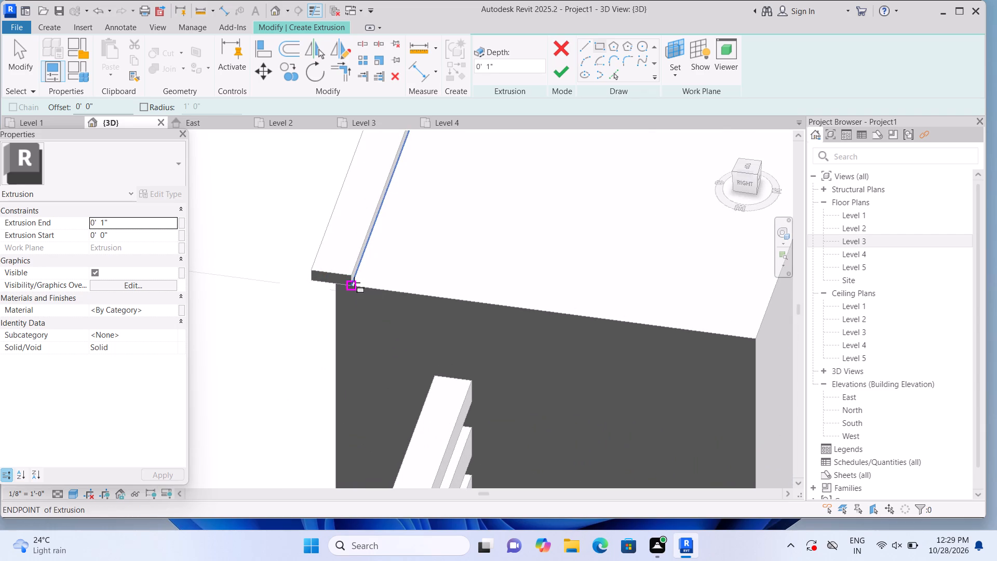
click(354, 283)
scroll(679, 319, up, 1)
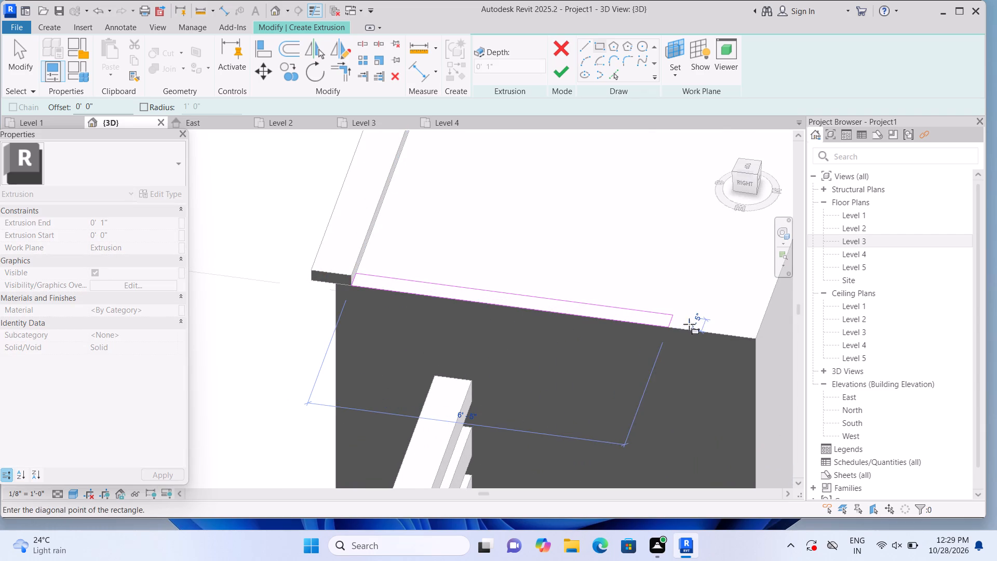
middle_drag(747, 319, 653, 300)
scroll(733, 315, up, 1)
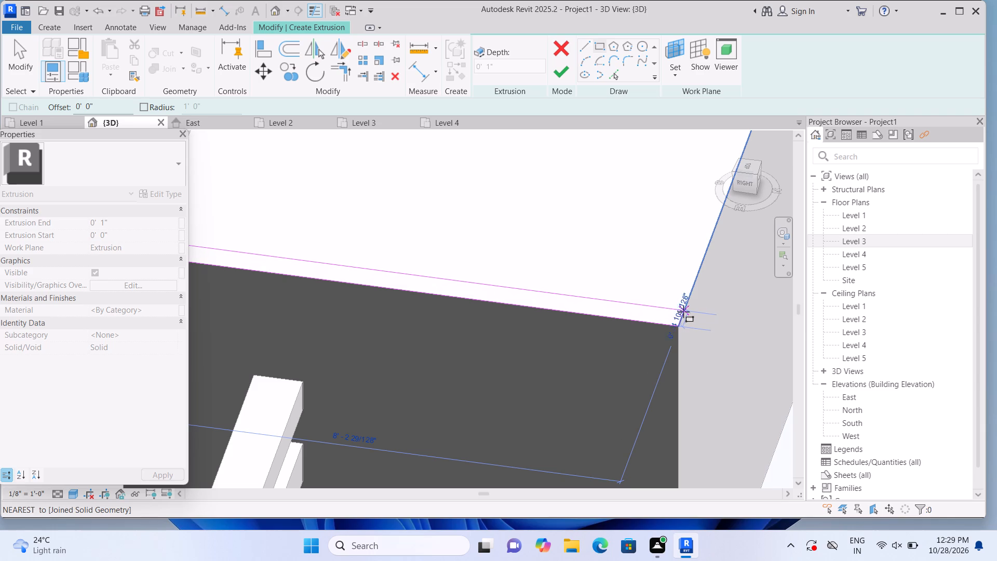
click(683, 313)
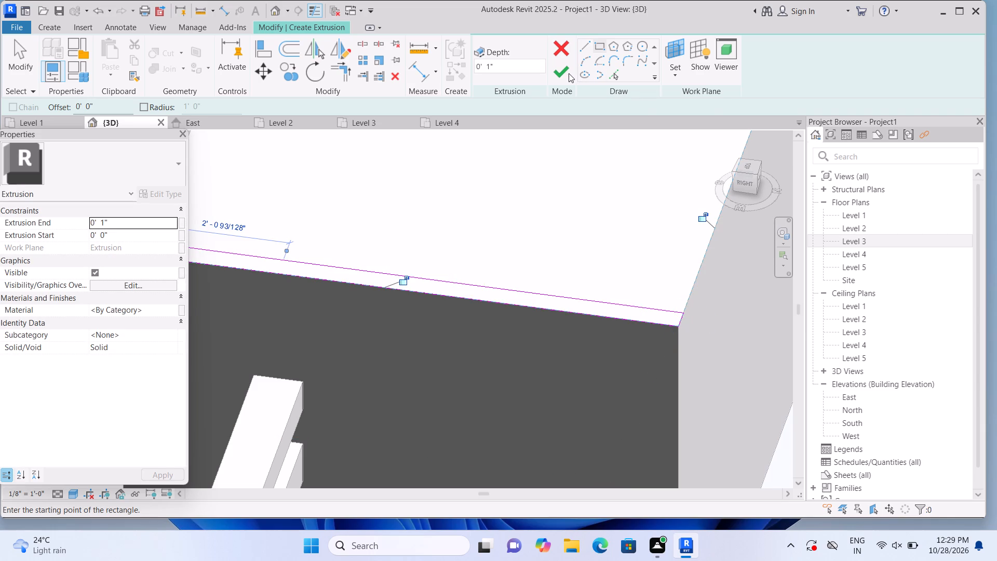
click(567, 73)
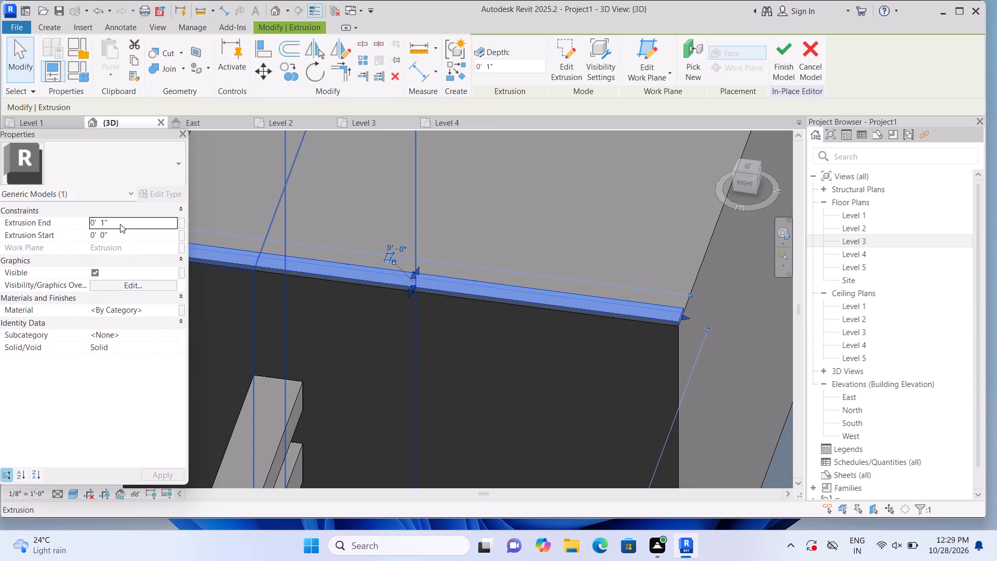
Set the new right side strip's extrusion end to 3".
click(120, 224)
key(BackSpace)
text(3")
key(Return)
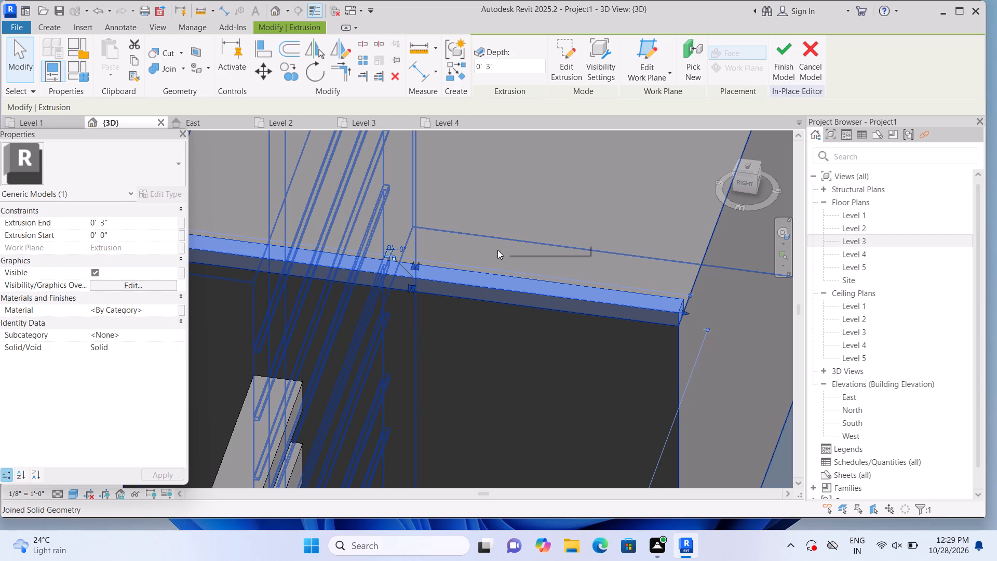
key(Escape)
Stretch the right side strip's outer face slightly beyond the tower wall and its front end out to the front strip's outer edge.
scroll(491, 252, down, 7)
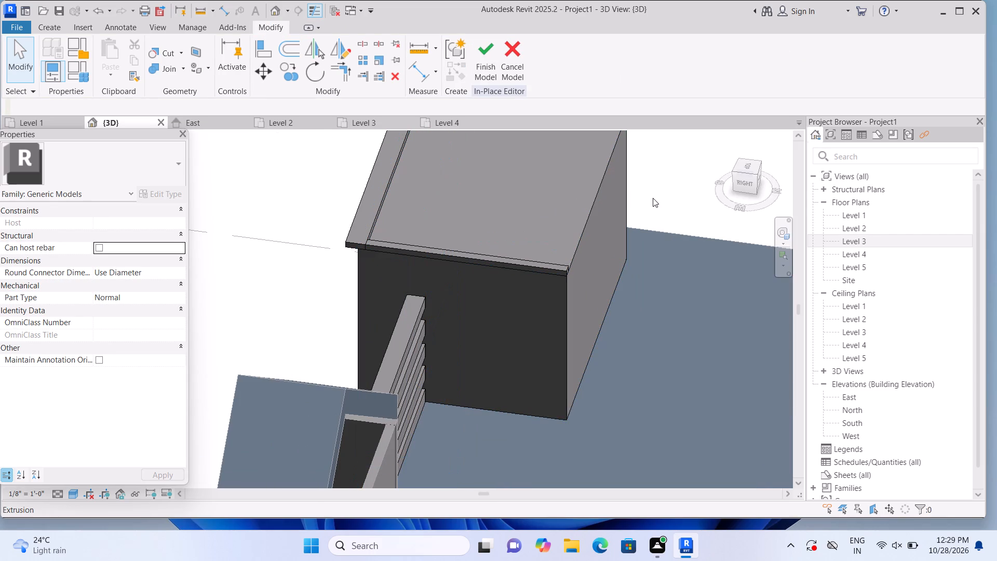
scroll(359, 255, up, 1)
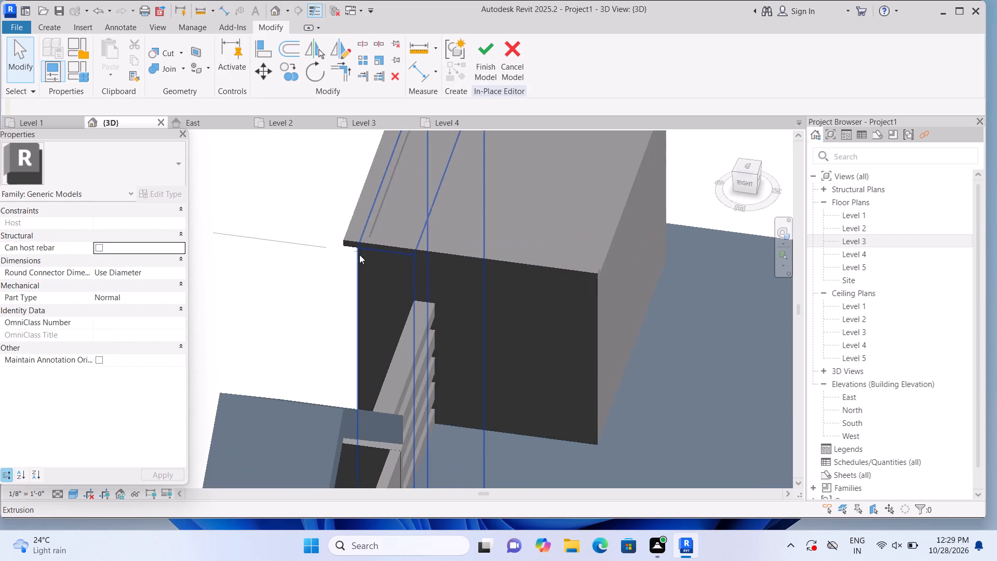
scroll(484, 225, up, 2)
click(439, 259)
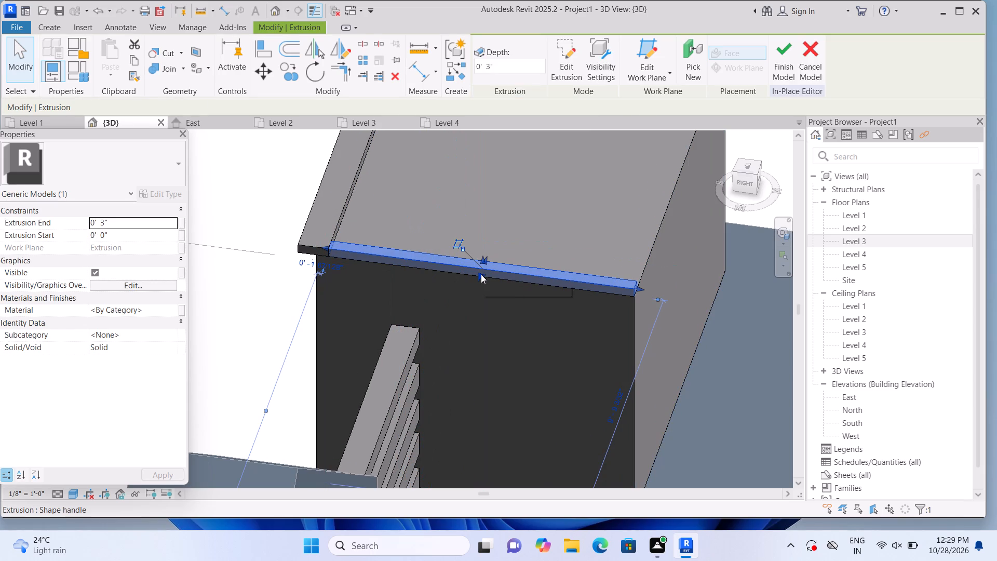
drag(481, 274, 475, 275)
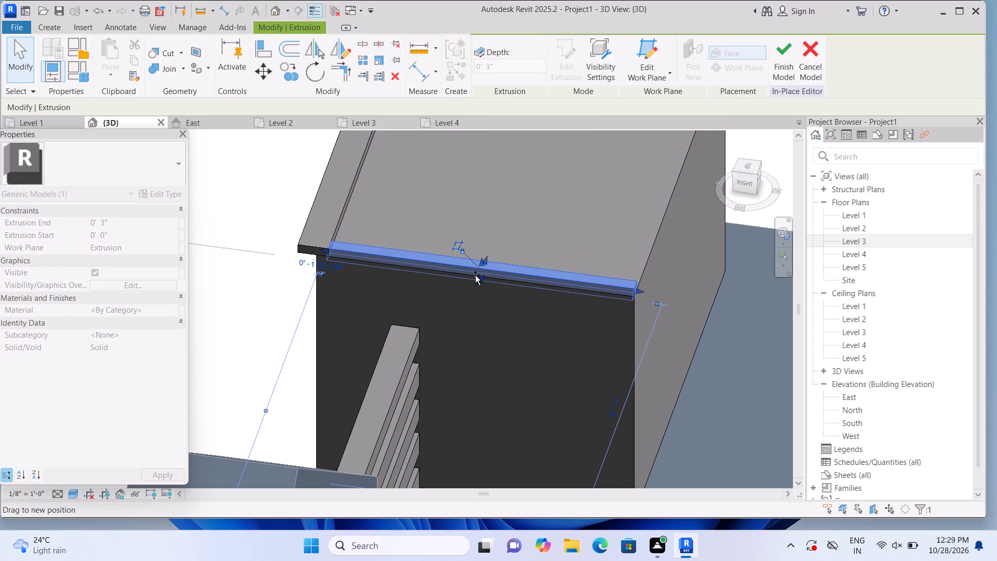
drag(475, 275, 475, 278)
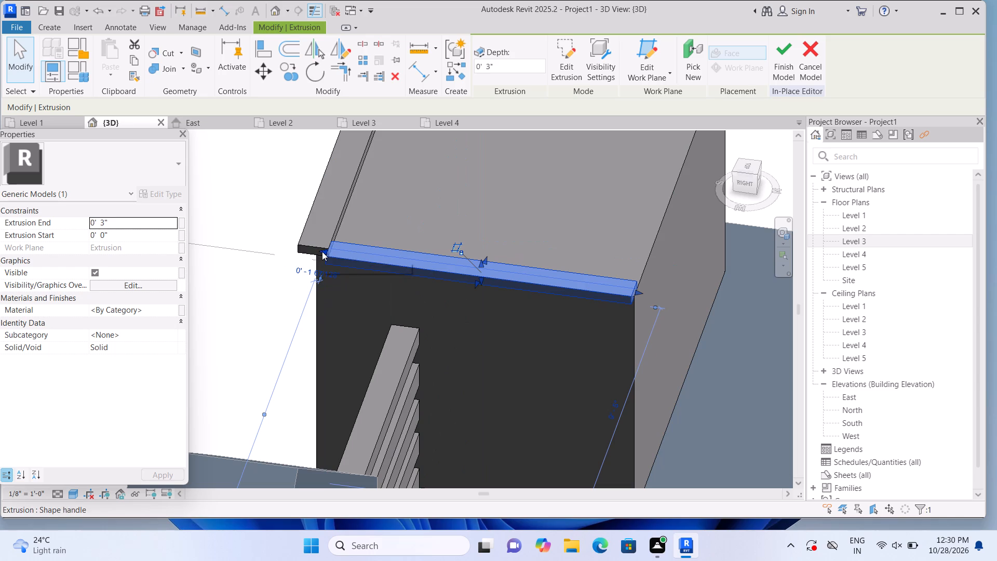
drag(322, 251, 301, 252)
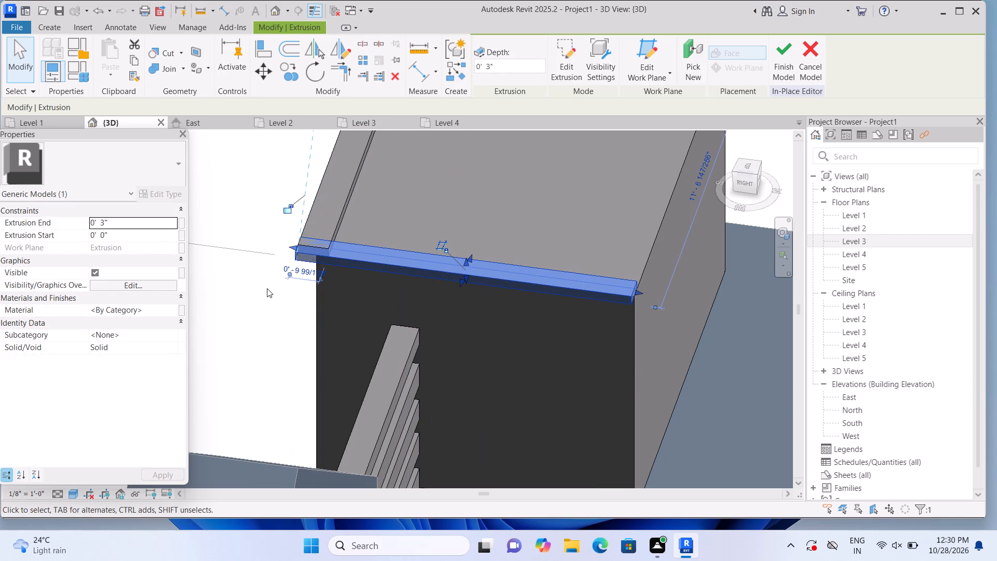
click(264, 290)
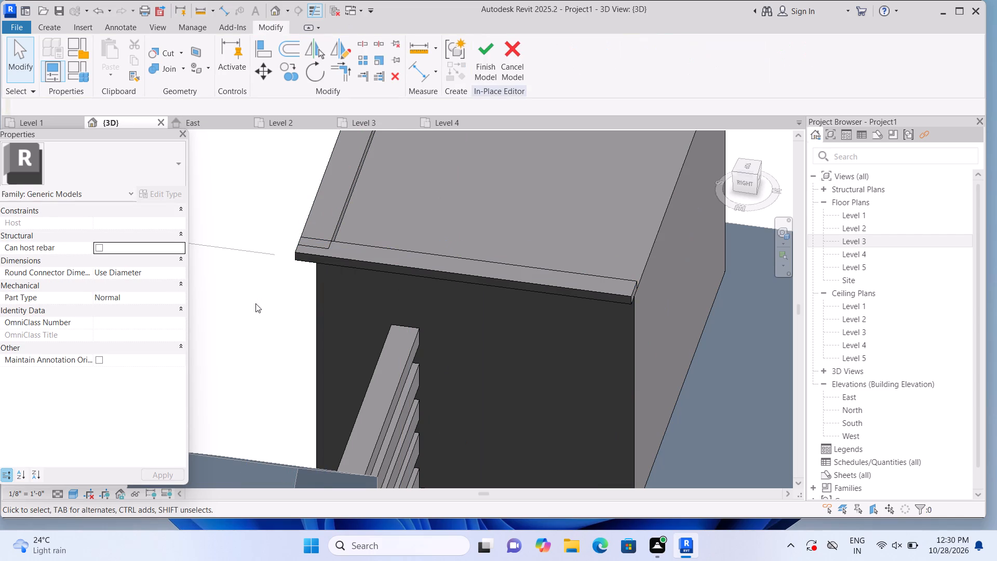
Join the front strip's geometry with the left and right side strips on the tower's top.
scroll(256, 306, down, 3)
middle_drag(257, 313, 254, 383)
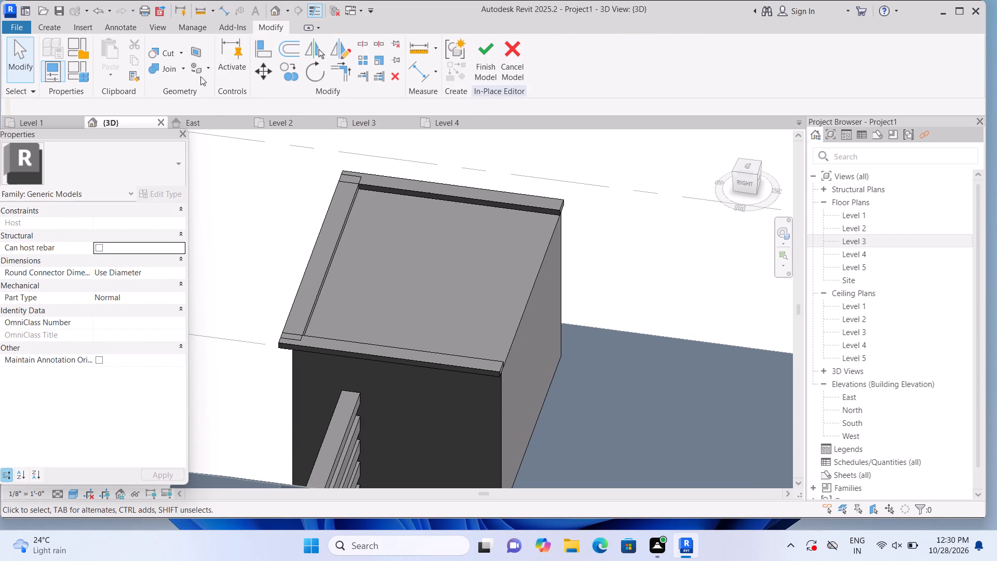
click(183, 70)
click(179, 88)
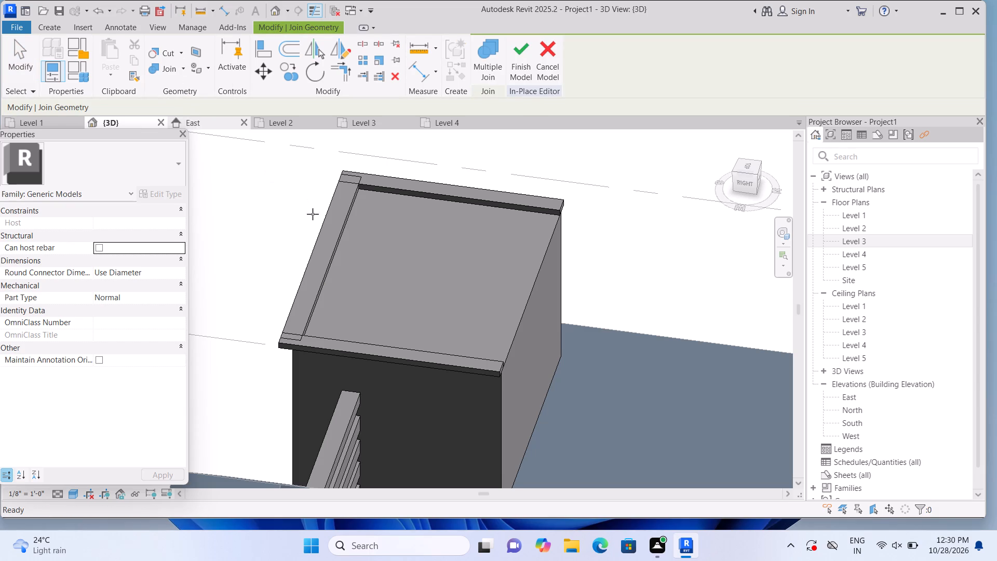
click(332, 231)
click(398, 176)
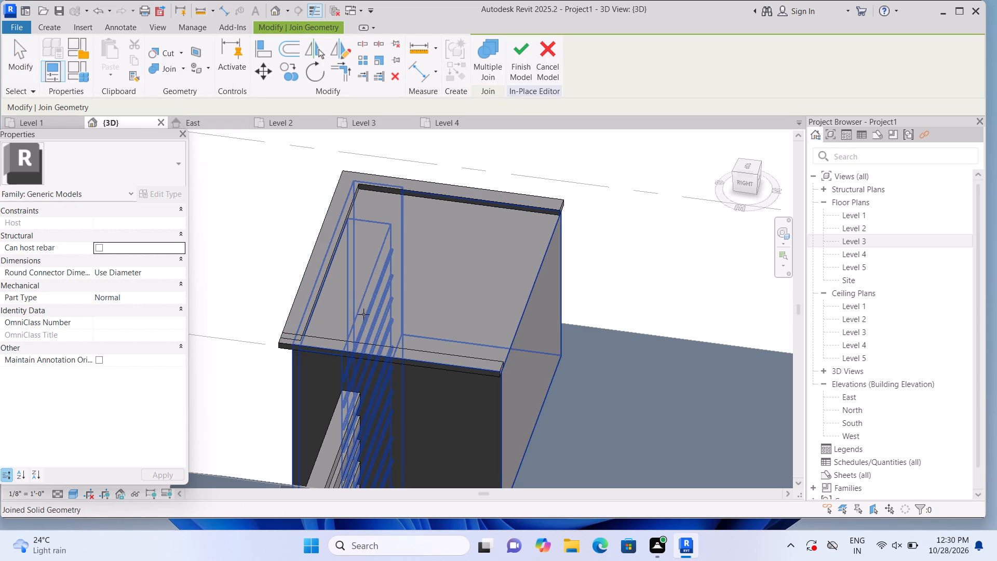
click(349, 345)
click(313, 308)
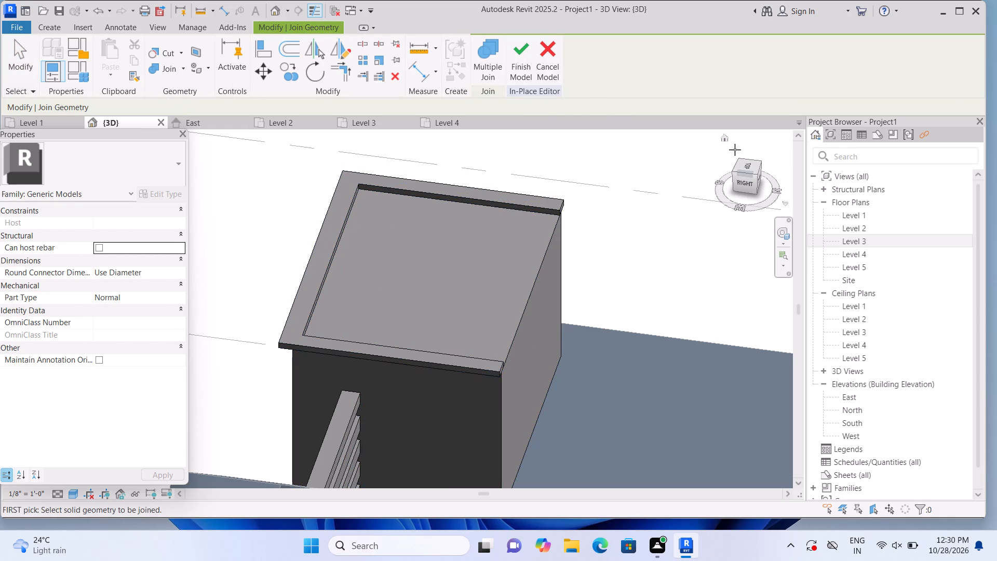
click(725, 137)
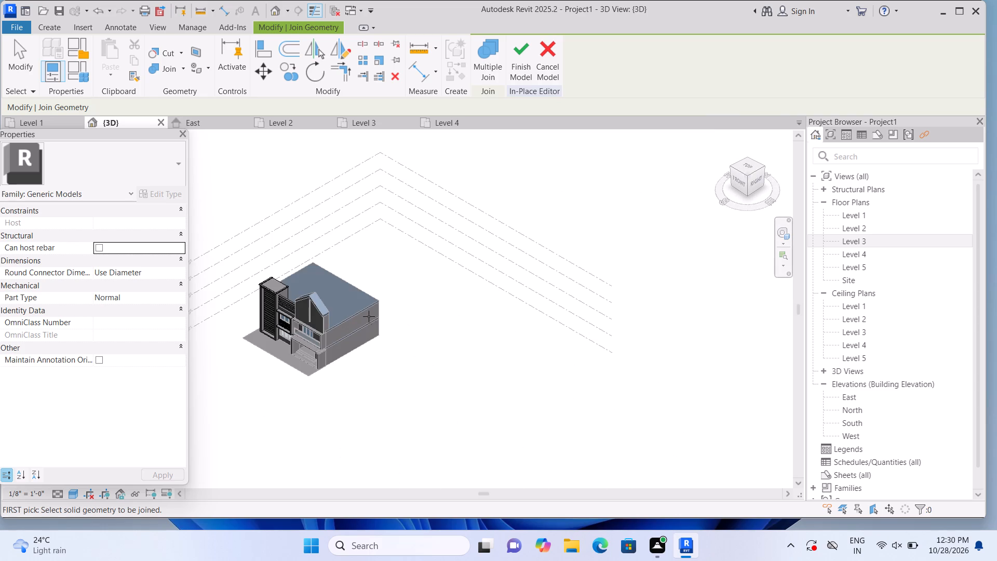
key(Escape)
Examine the house from the front, right side and rear, and inspect the joined strips on the tower's top.
scroll(220, 380, up, 3)
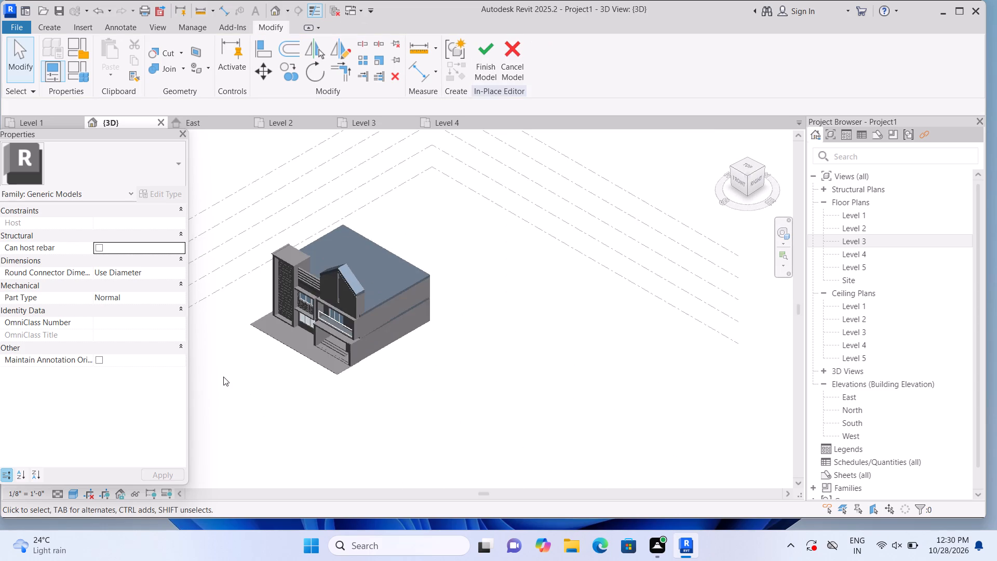
scroll(223, 377, up, 5)
middle_drag(225, 379, 244, 434)
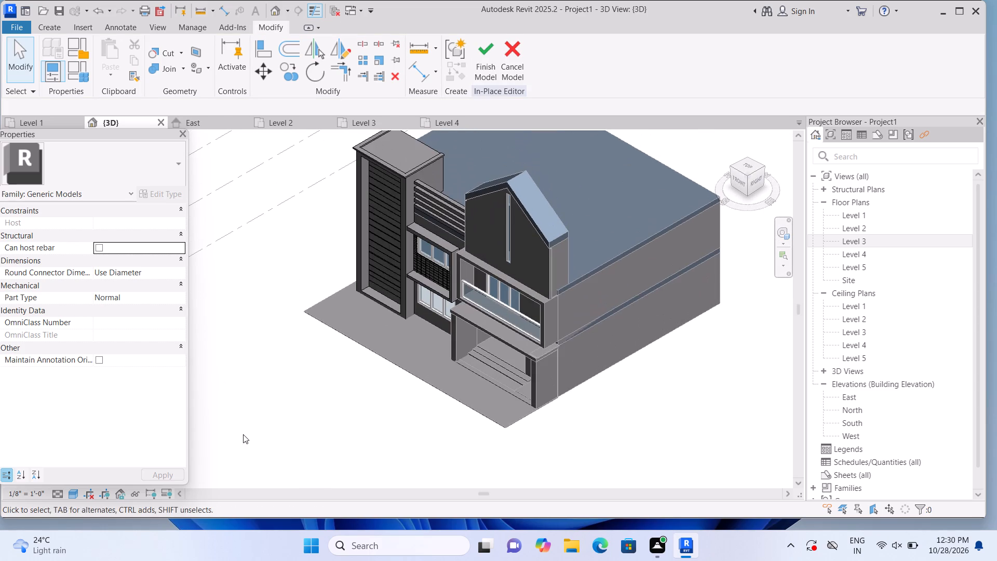
middle_drag(244, 415, 194, 424)
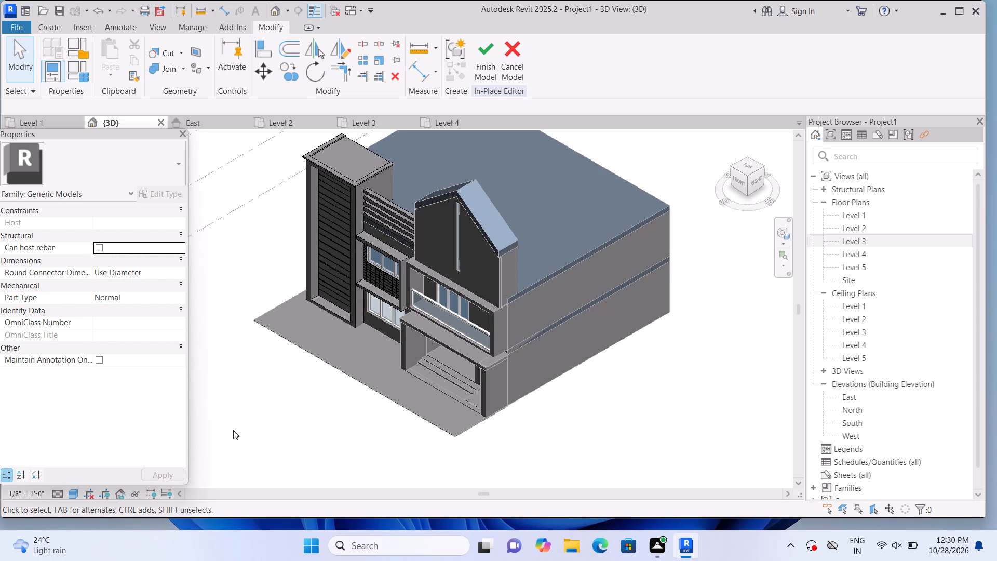
middle_drag(233, 435, 233, 459)
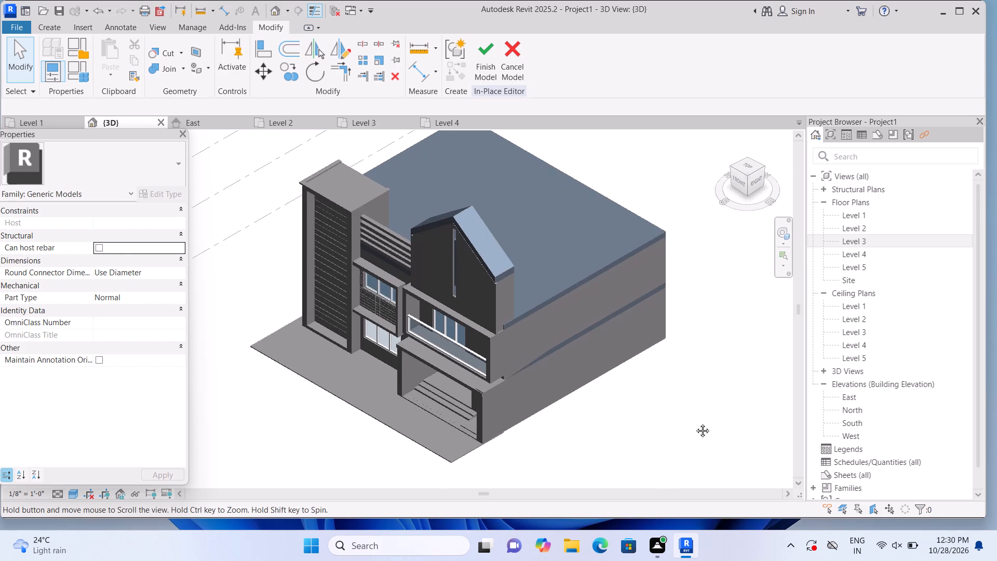
shift+middle_drag(722, 456, 651, 473)
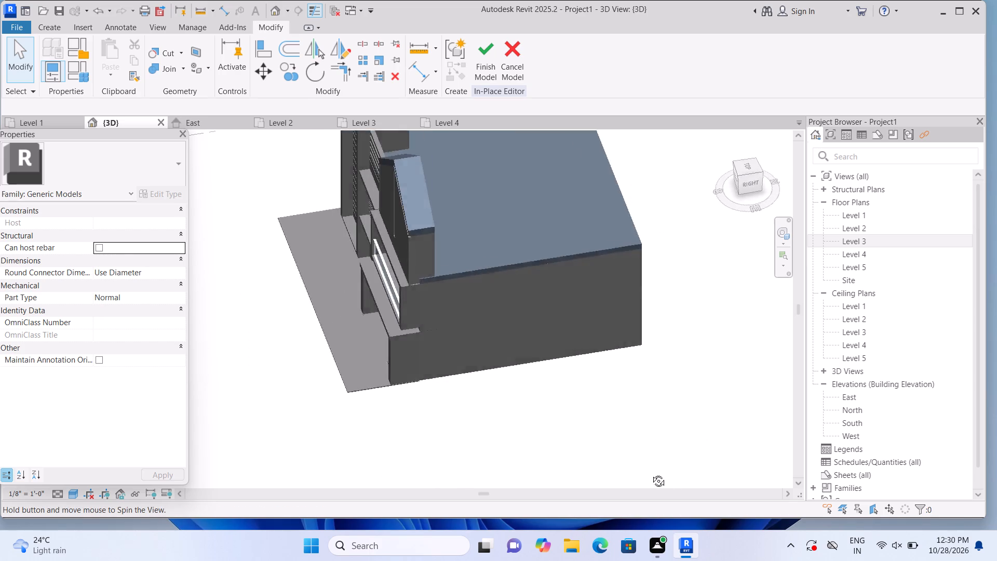
shift+middle_drag(651, 473, 617, 459)
middle_drag(640, 341, 578, 523)
shift+middle_drag(718, 388, 665, 403)
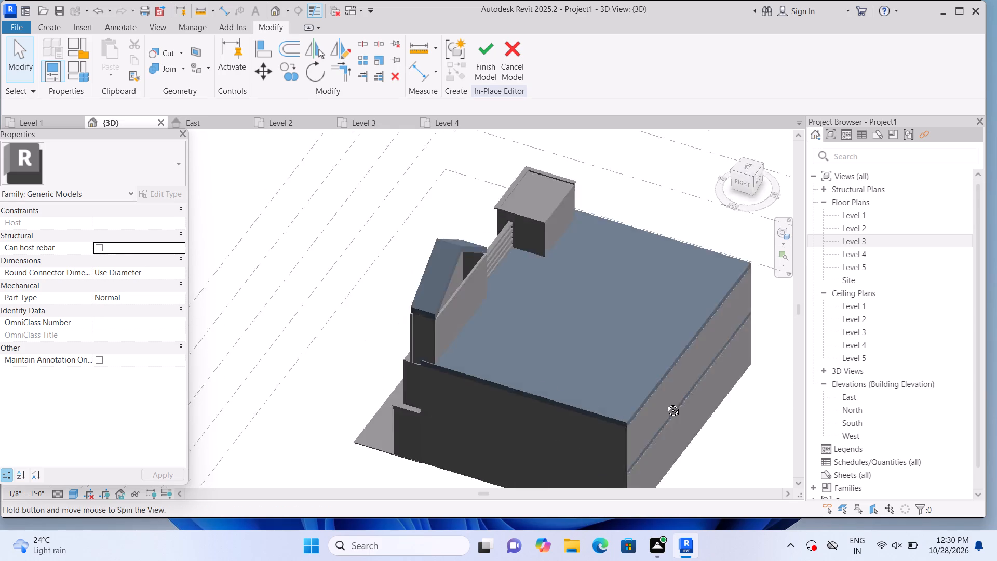
shift+middle_drag(665, 403, 655, 403)
middle_drag(680, 195, 602, 323)
scroll(561, 357, up, 1)
scroll(621, 322, up, 1)
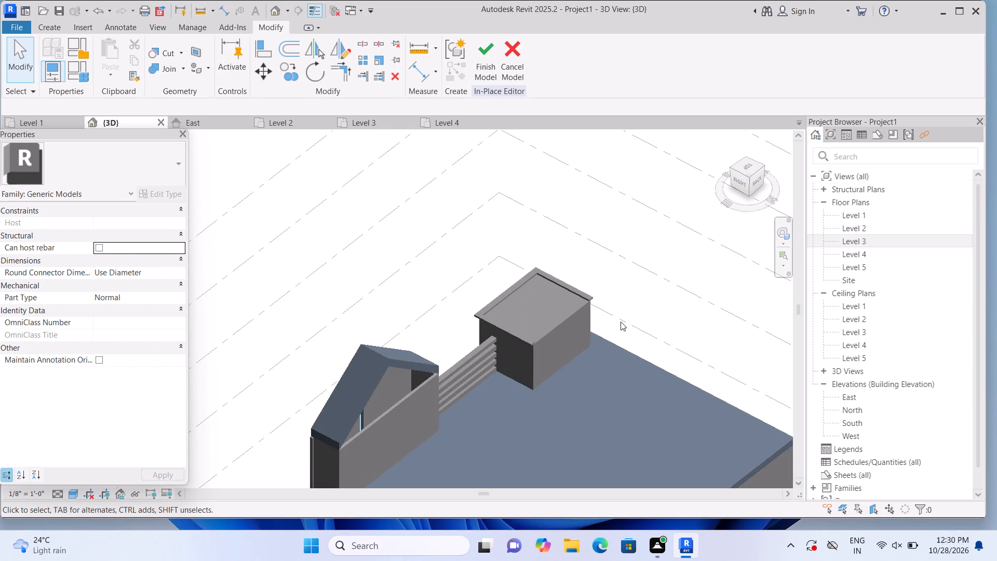
scroll(620, 319, up, 3)
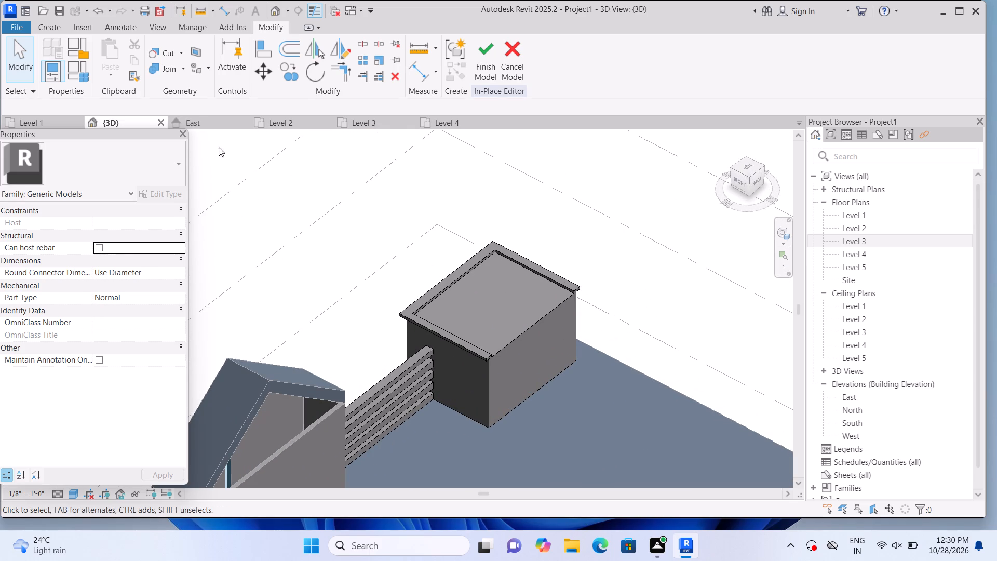
Start a solid extrusion on the tower's top face and sketch a narrow rectangle about 10'-6" long along the open rear edge.
click(51, 28)
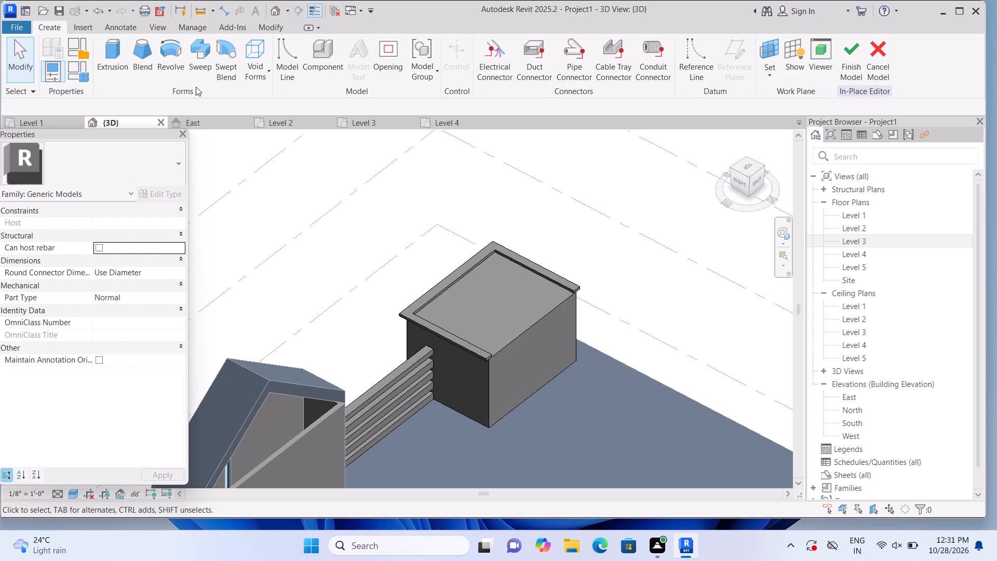
click(122, 61)
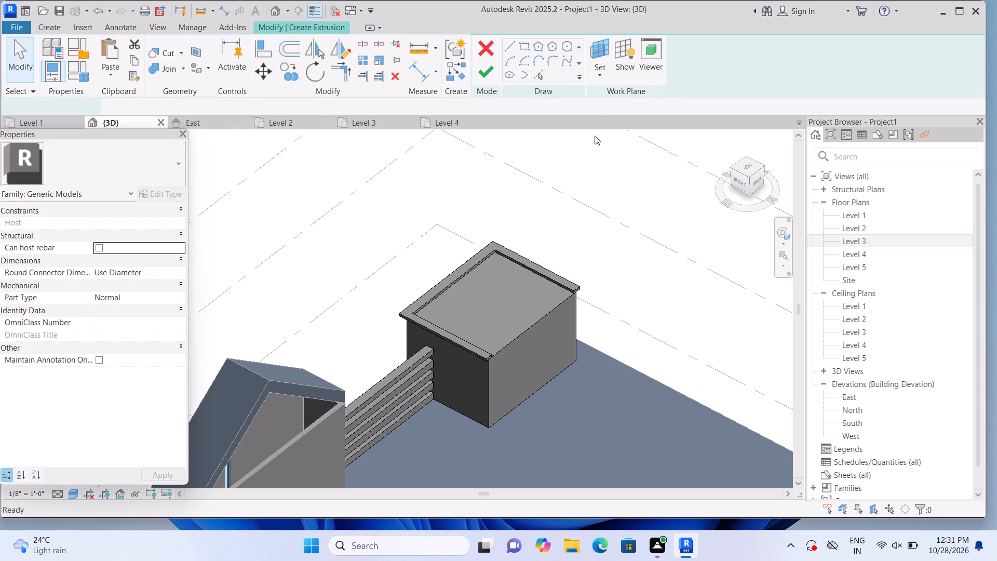
double_click(601, 78)
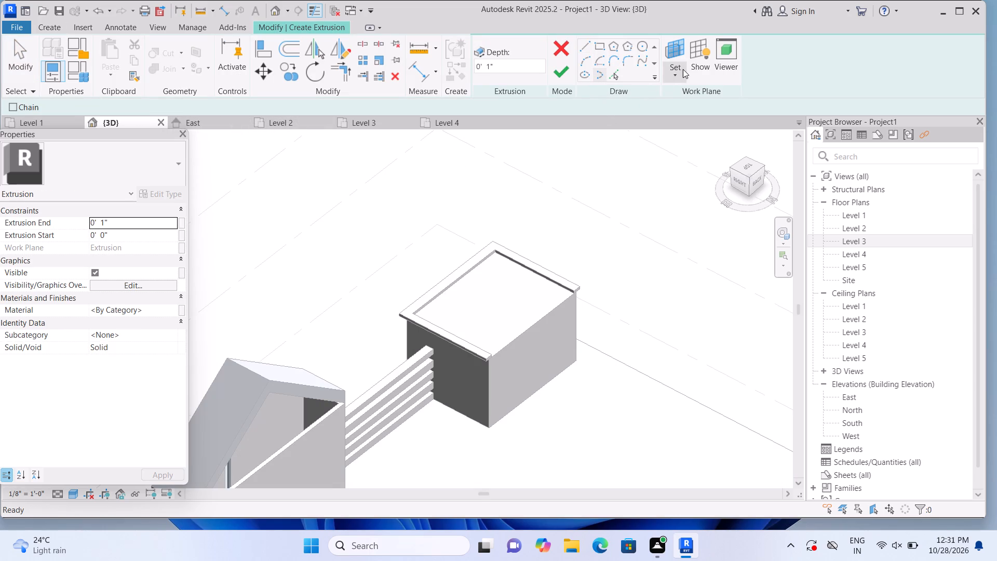
click(673, 71)
click(673, 125)
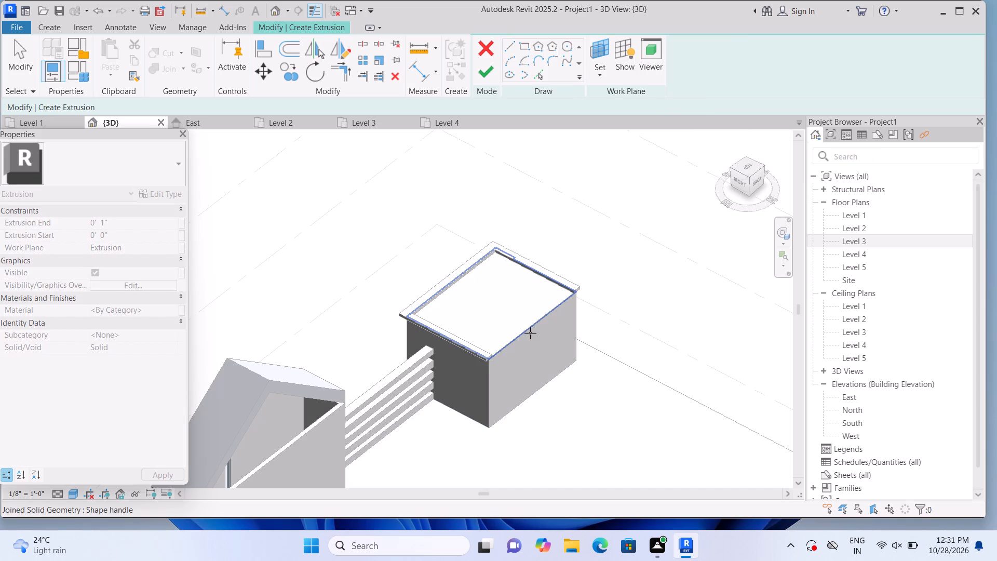
scroll(535, 340, up, 2)
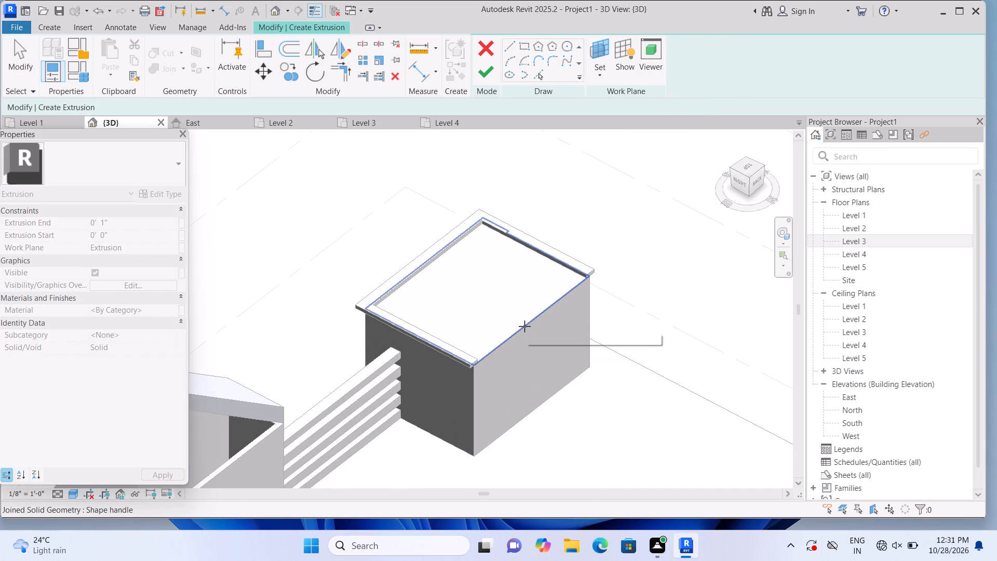
click(524, 326)
click(604, 45)
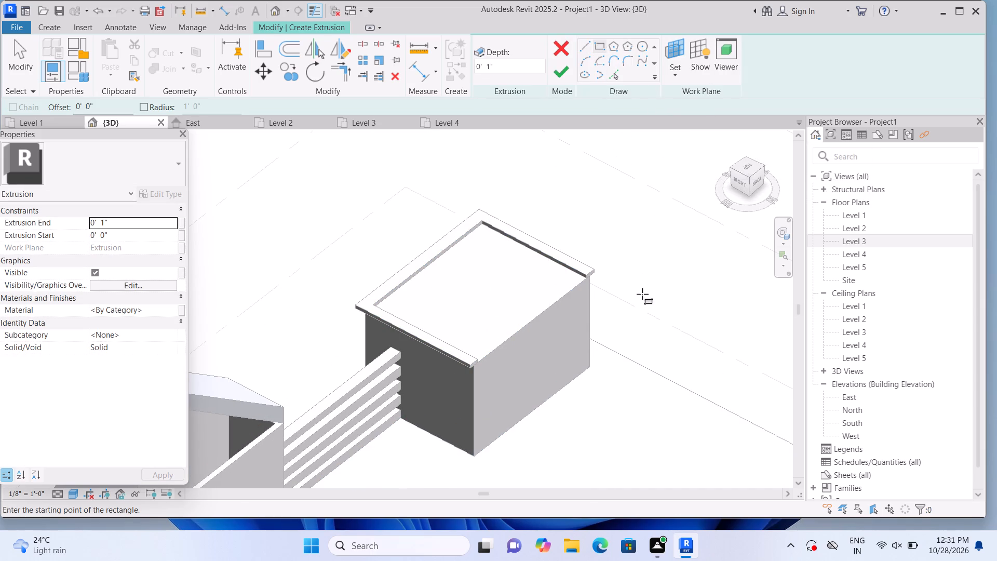
click(587, 280)
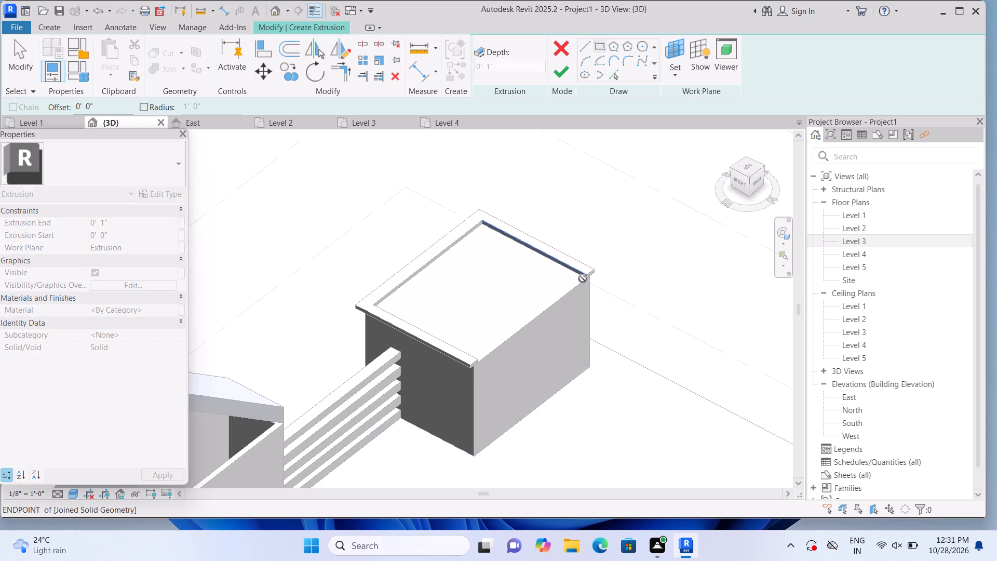
scroll(484, 326, up, 5)
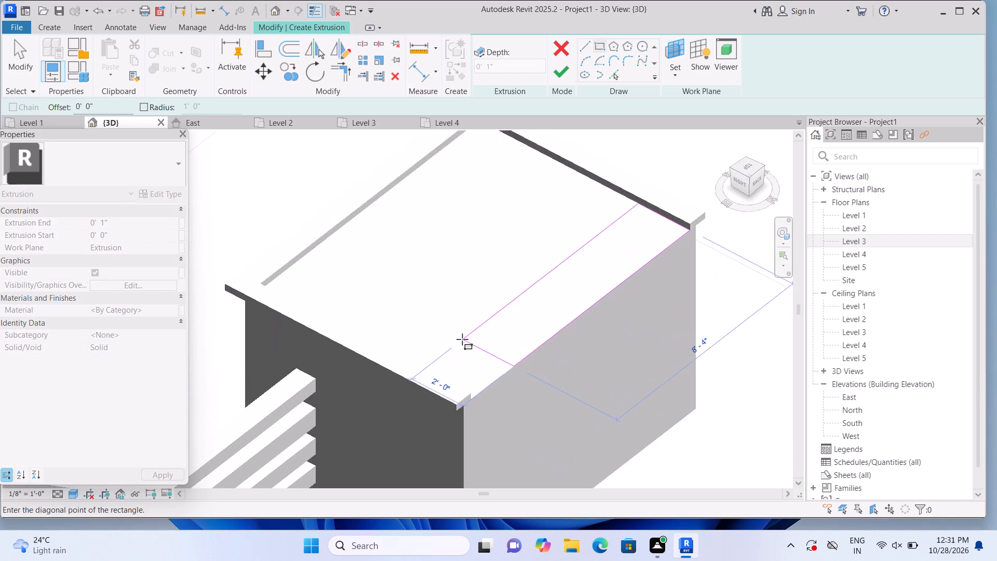
scroll(462, 339, up, 2)
middle_drag(449, 328, 368, 283)
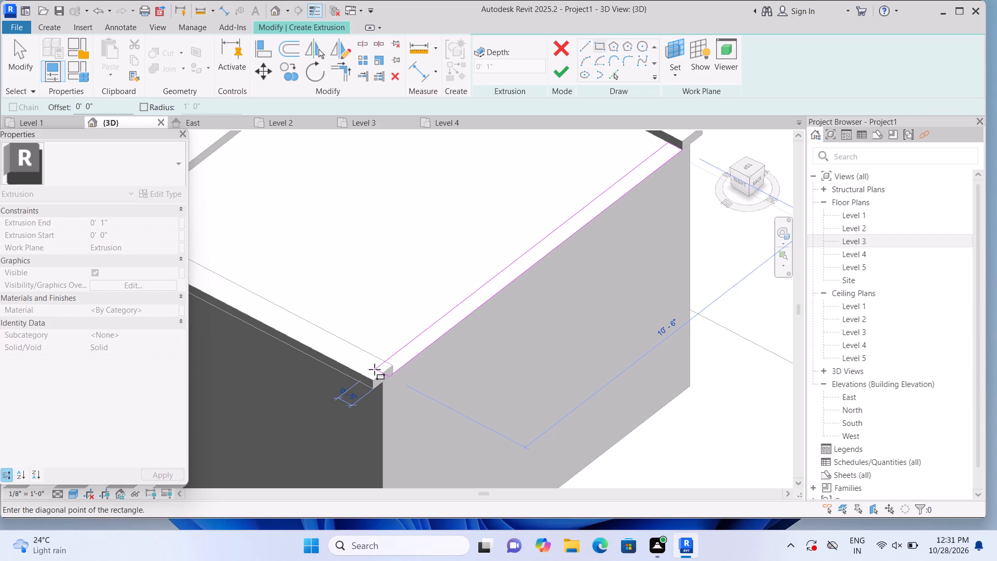
click(374, 369)
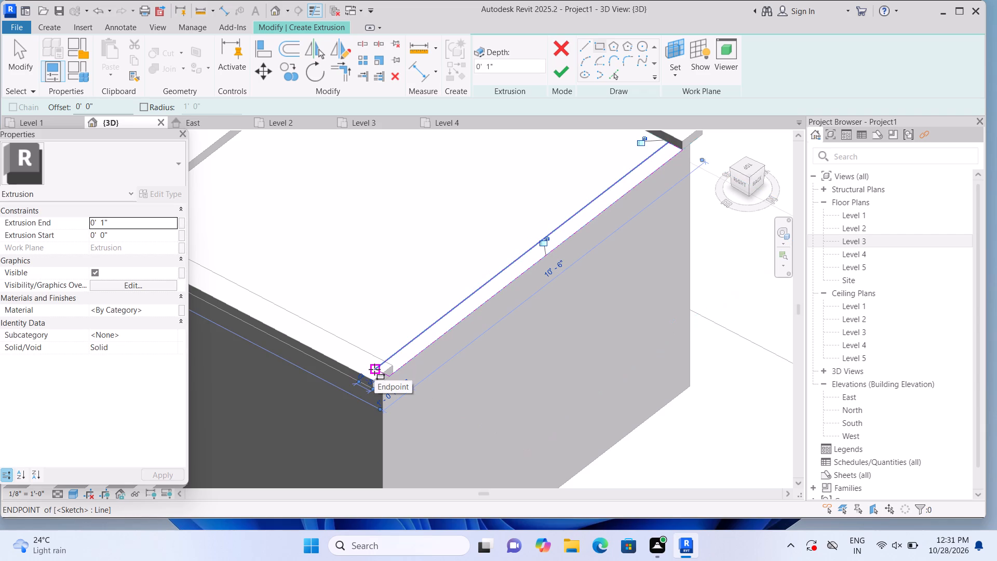
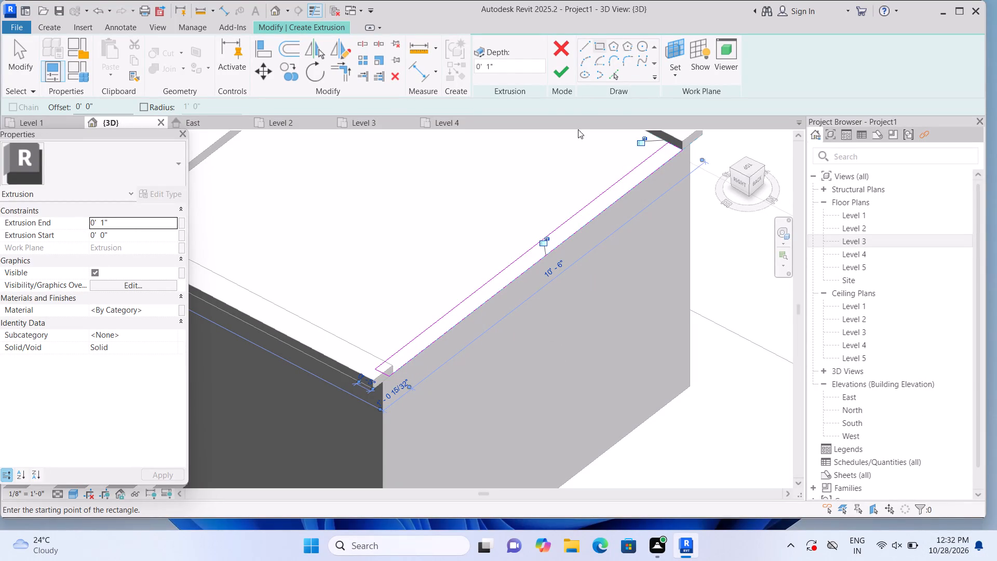
Finish the rear strip's sketch on the tower's top and set its extrusion end to 3".
click(558, 71)
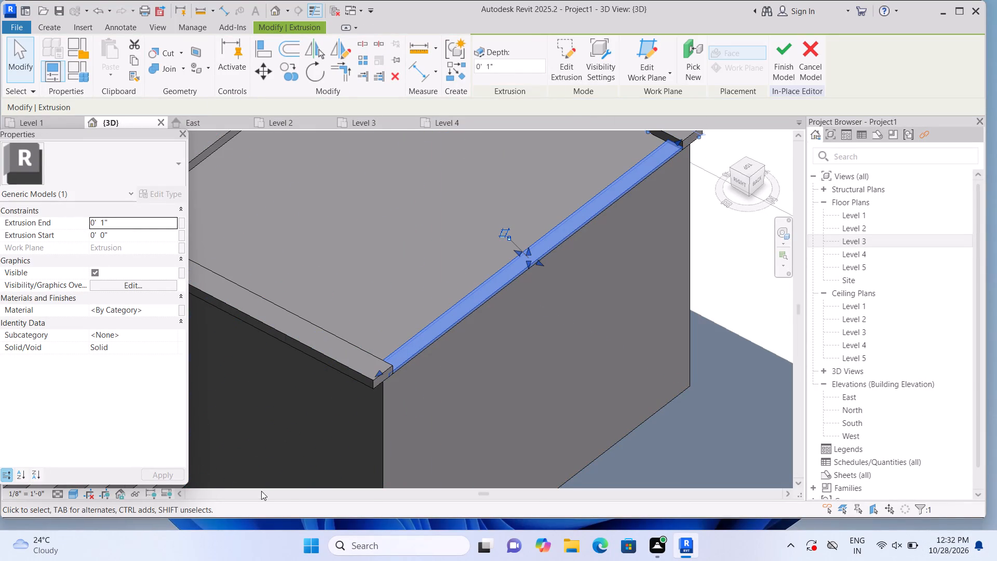
click(129, 225)
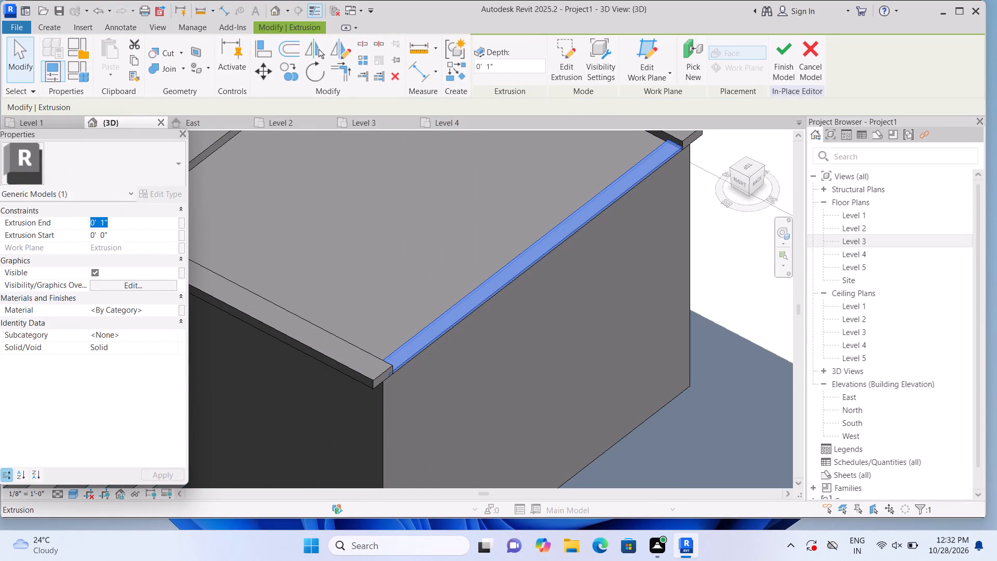
key(BackSpace)
key(3)
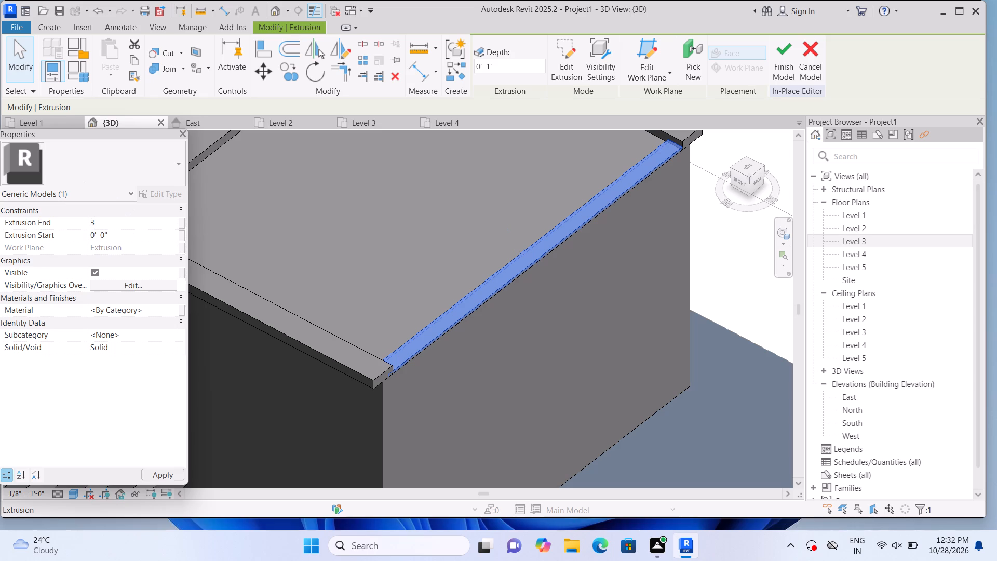
key(shift+quotedbl)
key(Return)
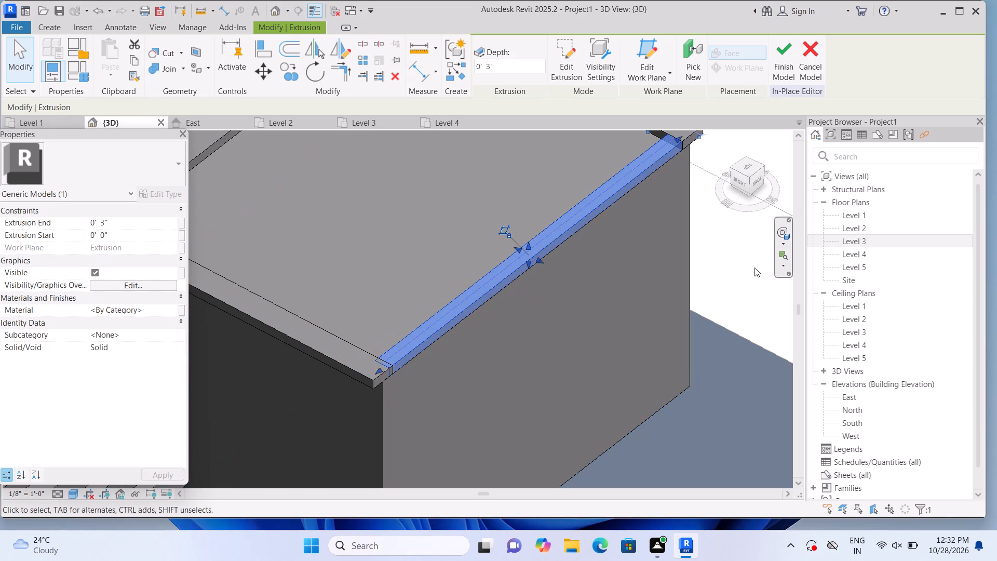
Stretch the rear strip's outer face slightly beyond the tower wall and both its ends out to the side strips' outer edges.
drag(538, 260, 544, 263)
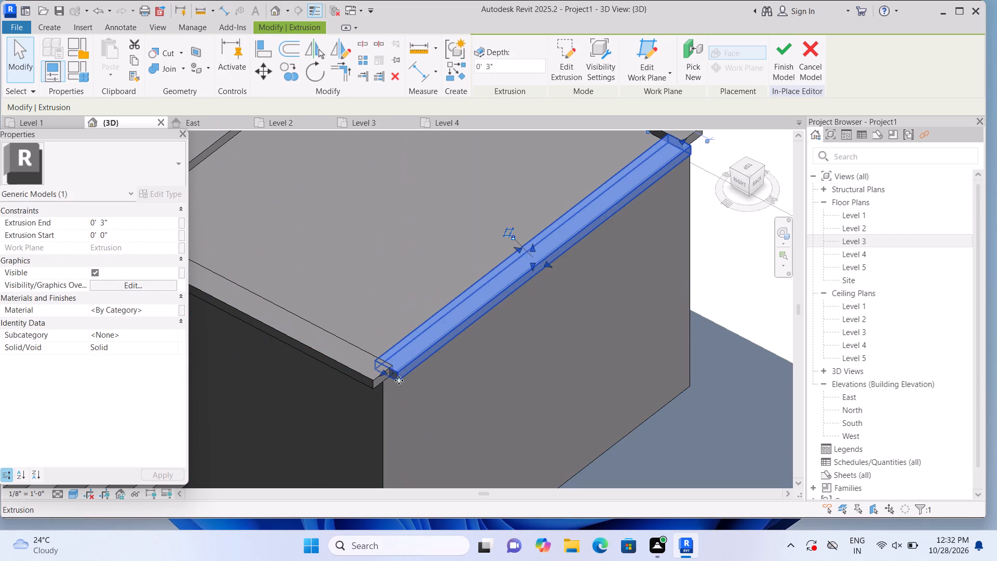
drag(384, 372, 378, 376)
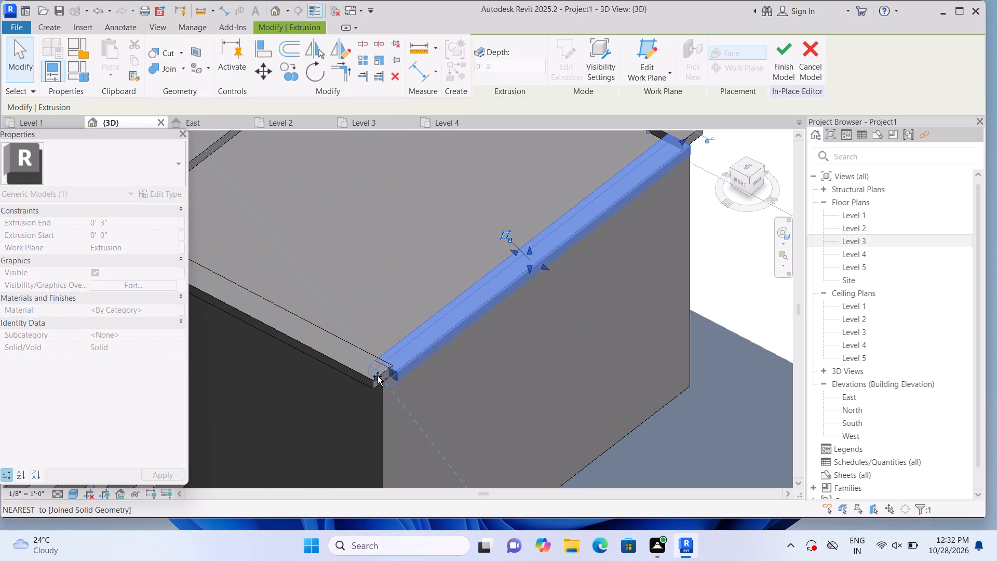
drag(378, 376, 374, 379)
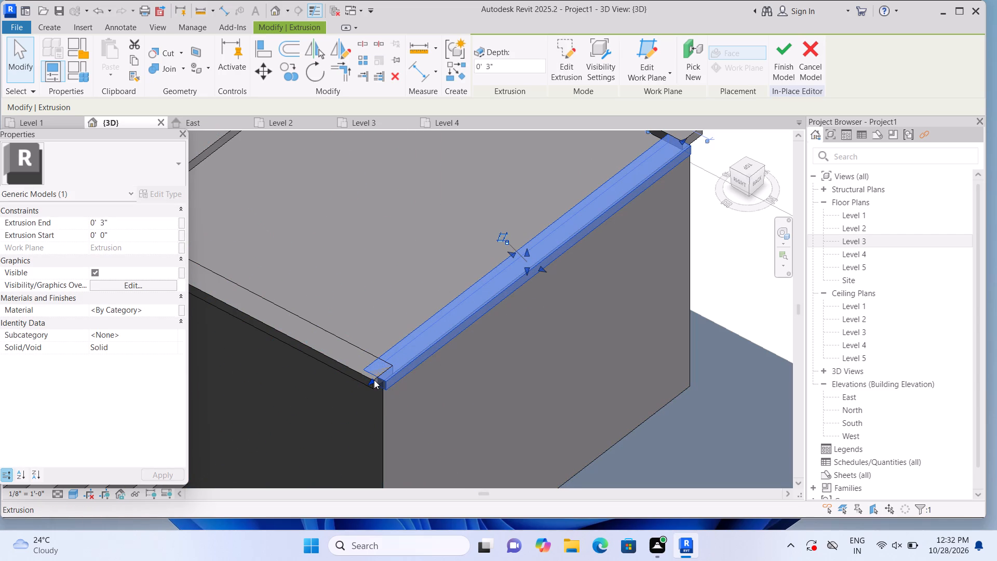
click(371, 380)
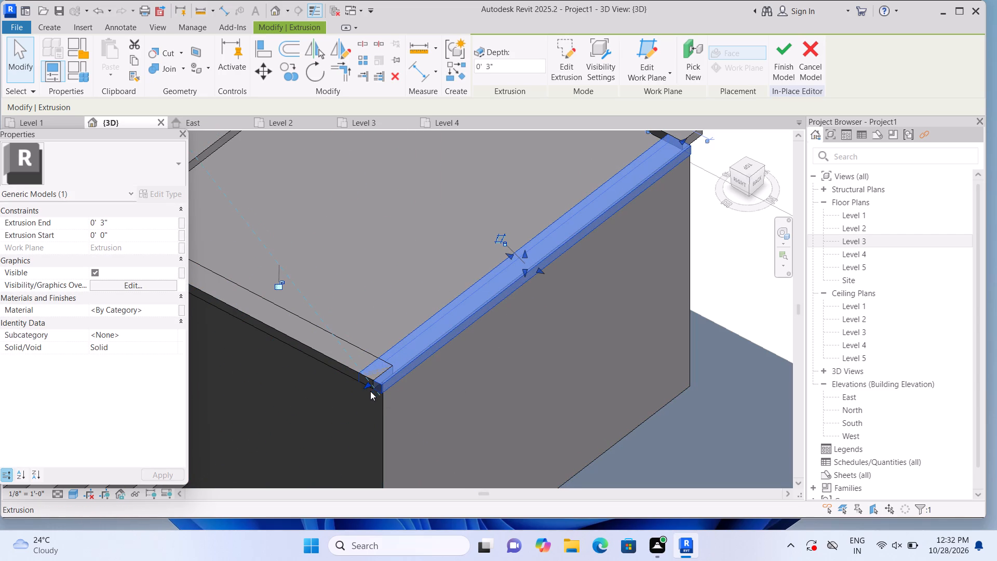
click(707, 286)
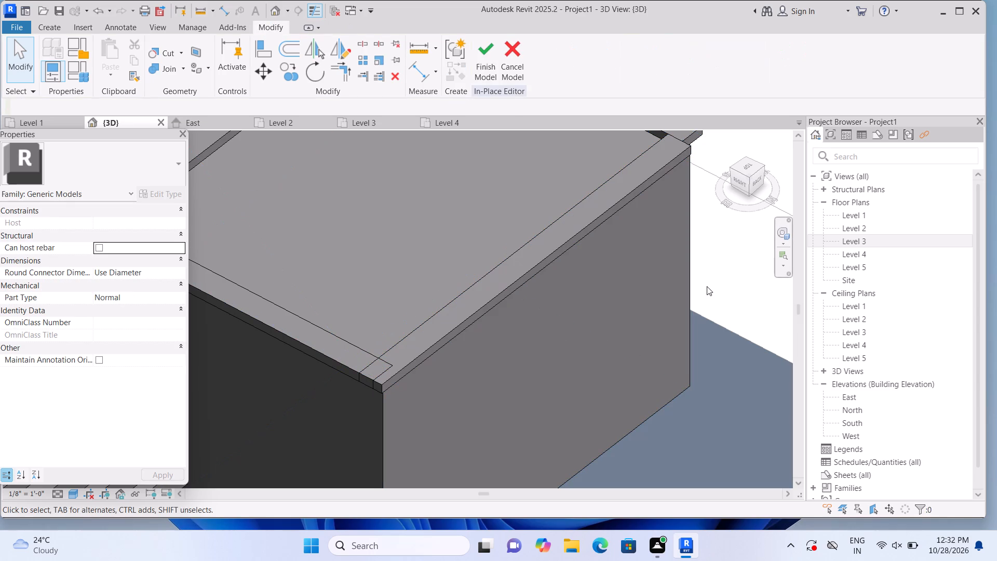
middle_drag(728, 267, 582, 365)
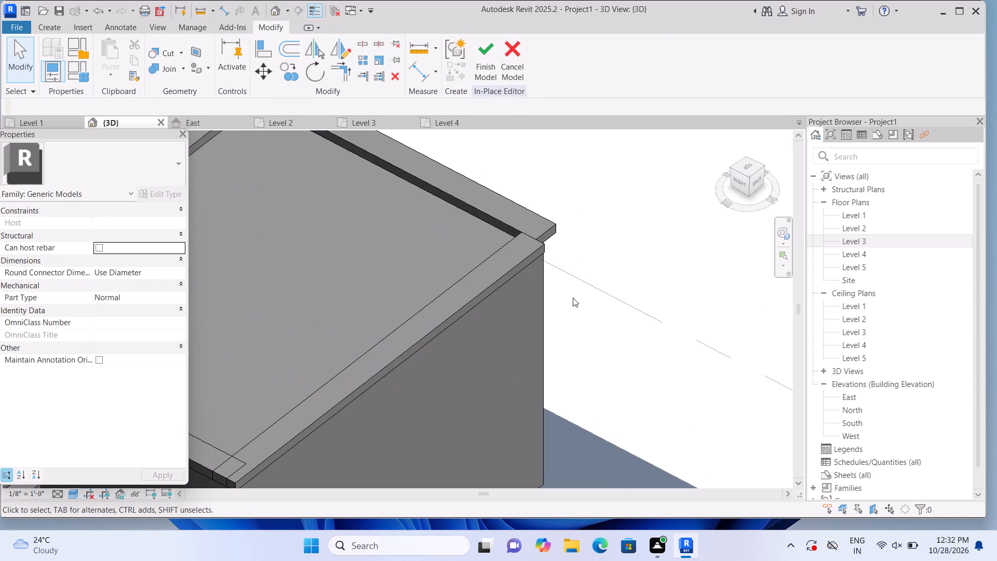
click(538, 255)
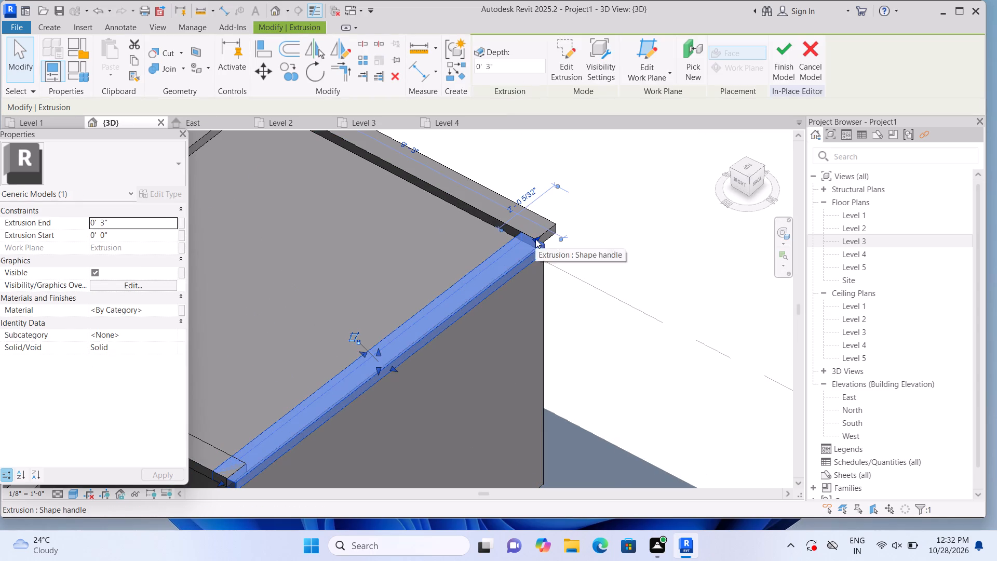
drag(535, 239, 553, 228)
click(586, 240)
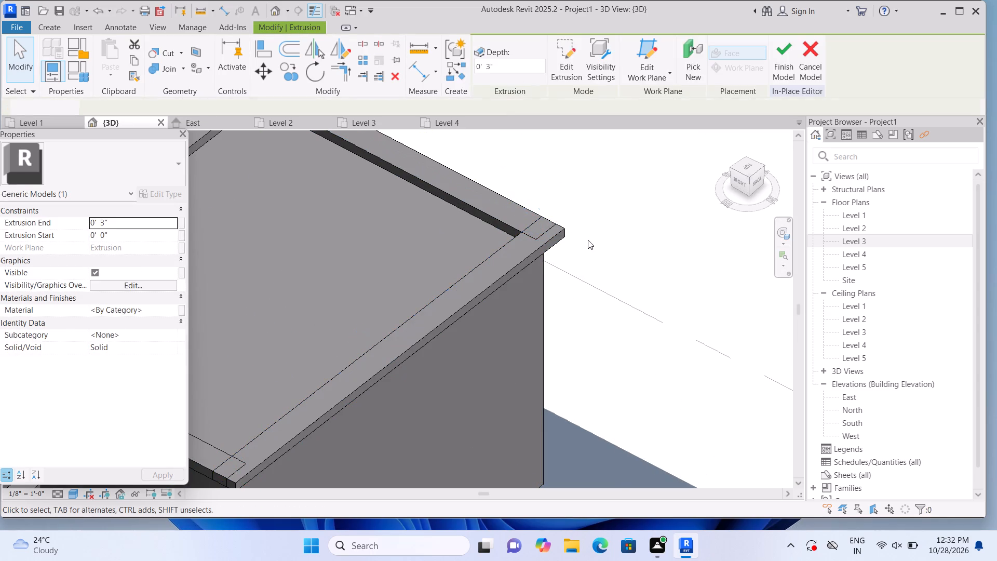
Join the rear strip's geometry with the two side strips on the tower's top.
scroll(592, 226, down, 2)
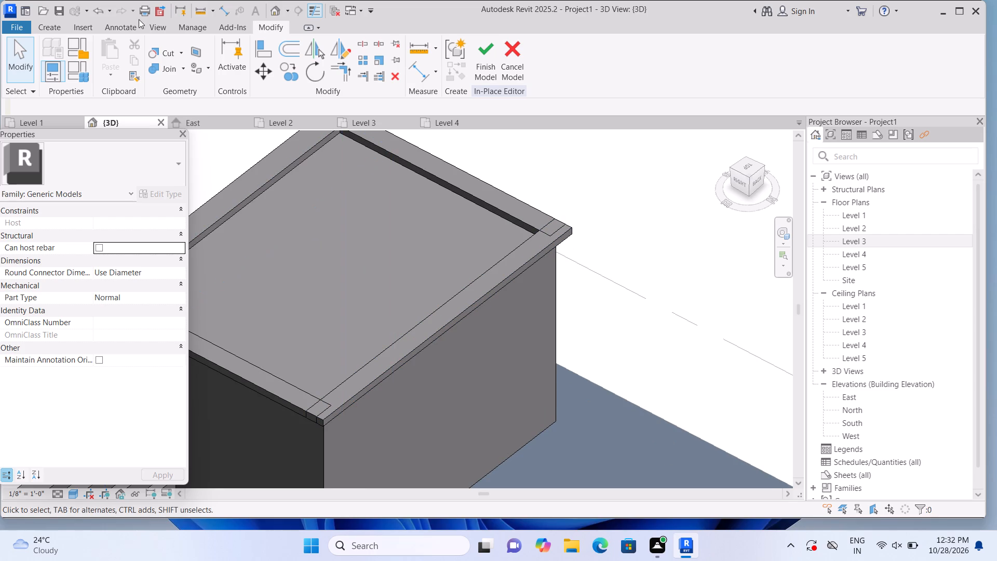
click(183, 66)
click(185, 88)
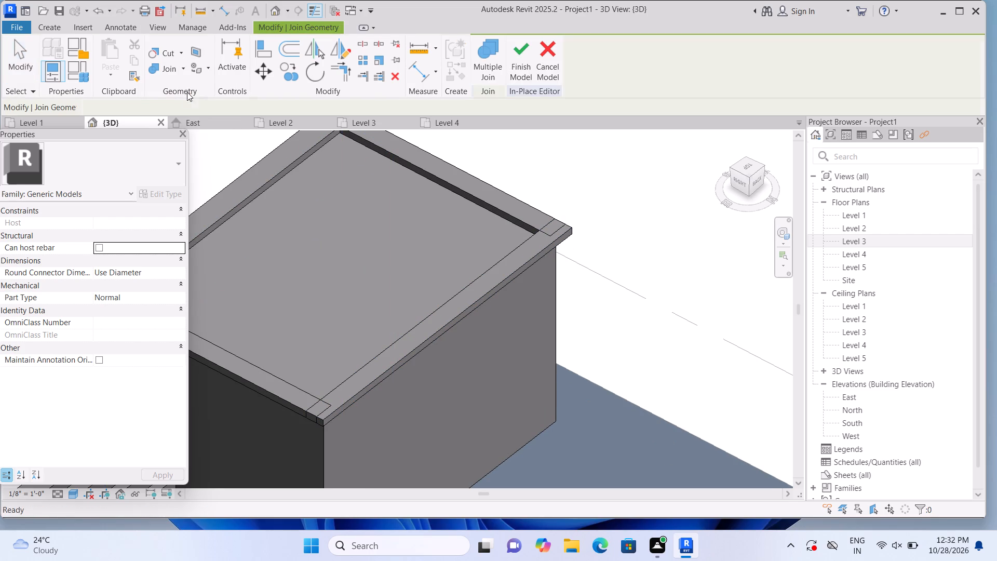
click(342, 402)
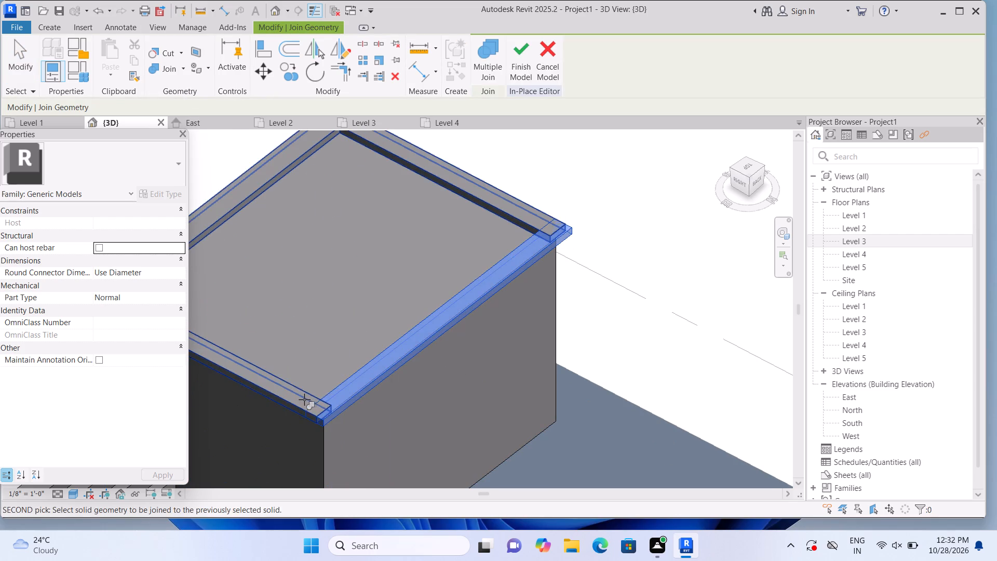
click(304, 399)
click(503, 208)
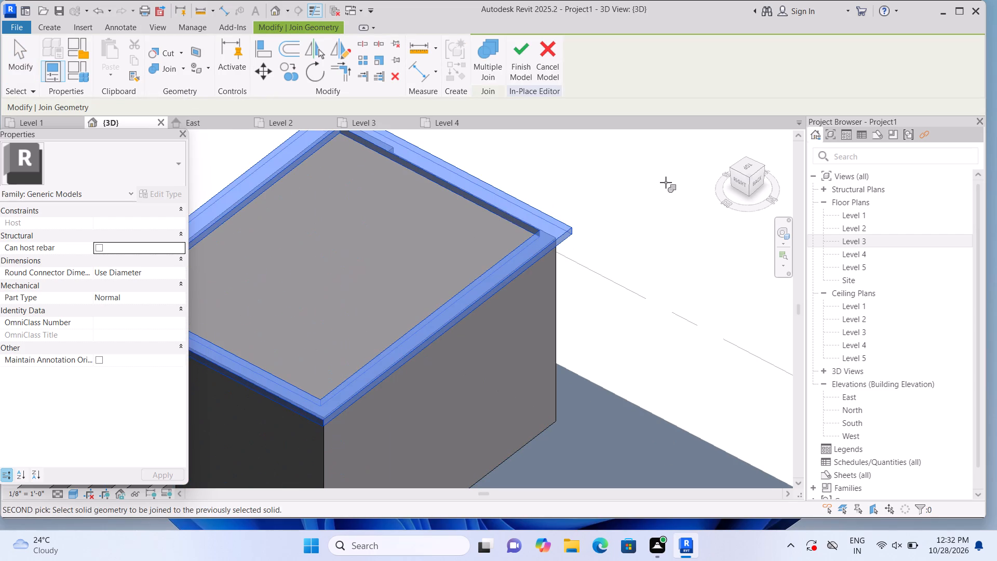
click(666, 182)
scroll(666, 182, down, 3)
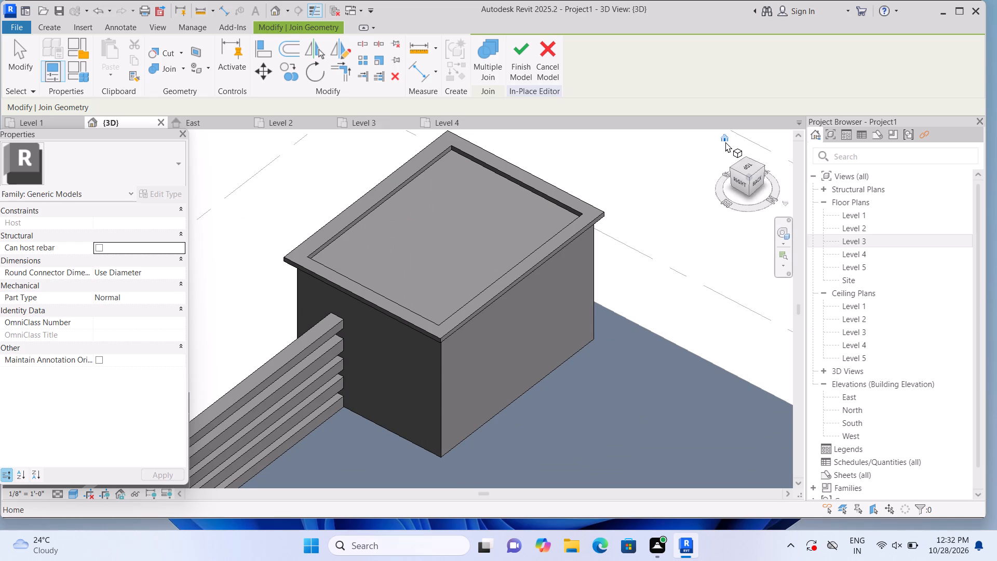
Examine the whole house from the default 3D view, the front and the front-right corner, including the tower, balcony and entrance.
click(725, 139)
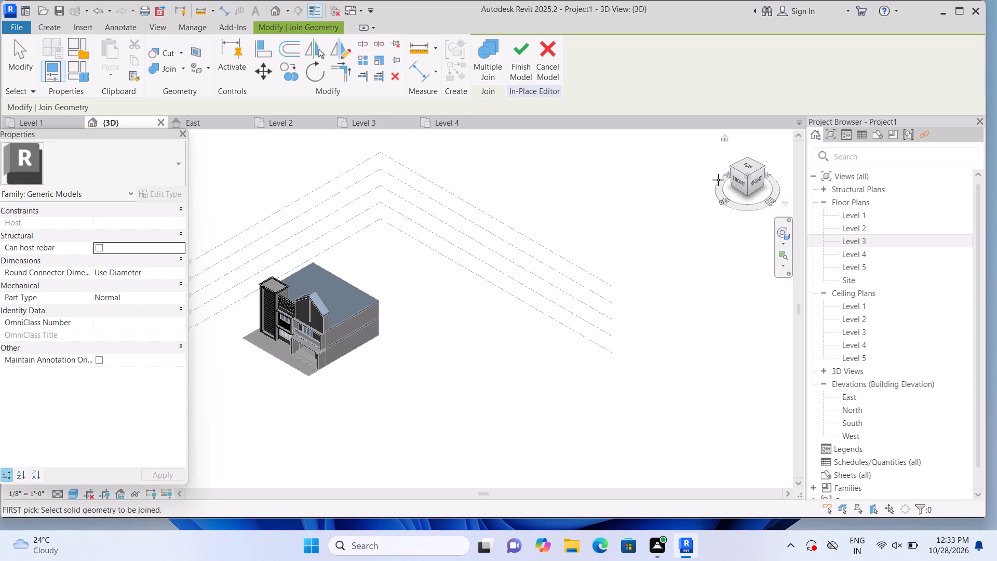
scroll(236, 370, up, 2)
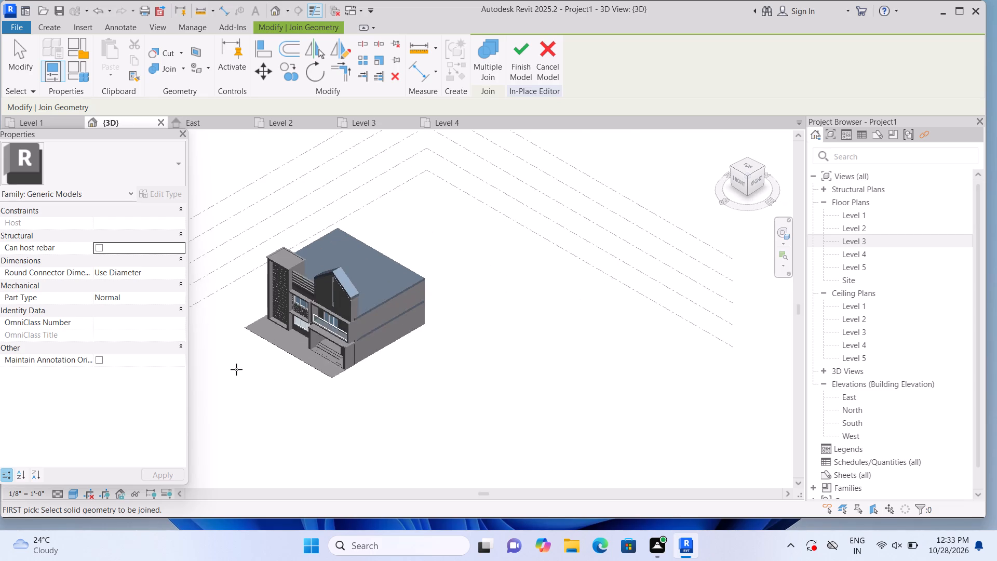
scroll(236, 369, up, 4)
middle_drag(255, 388, 292, 402)
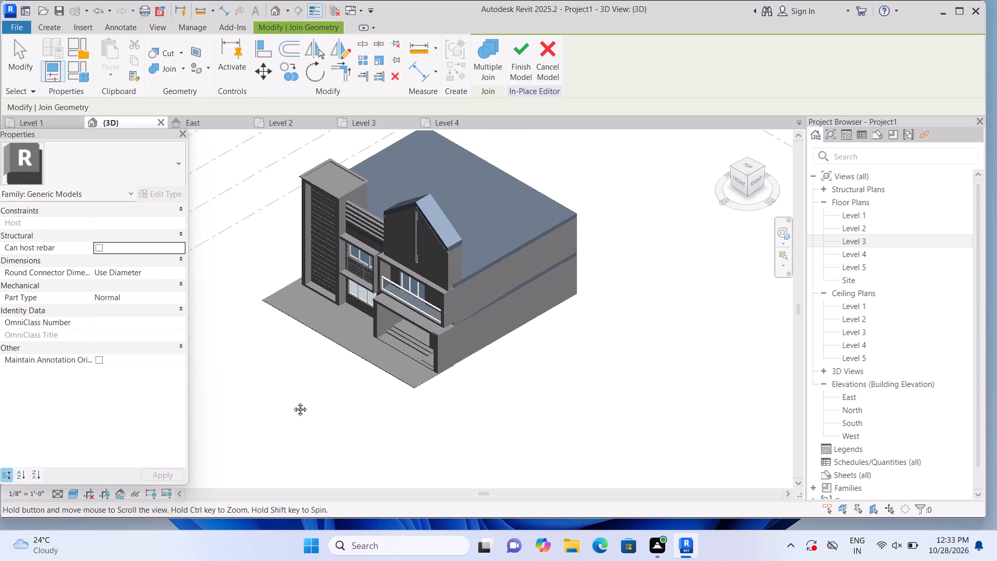
middle_drag(292, 402, 309, 416)
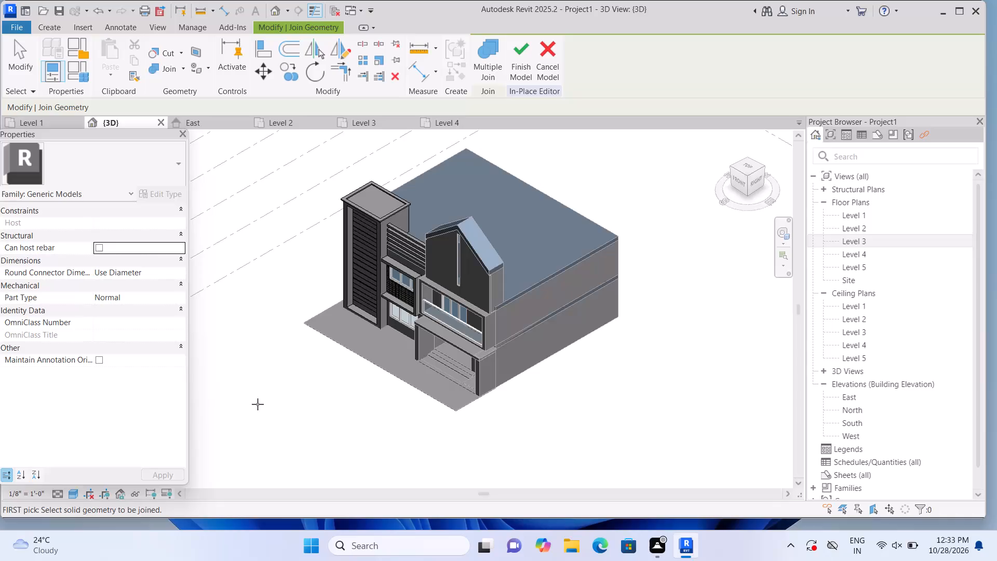
scroll(253, 354, up, 1)
scroll(290, 385, up, 1)
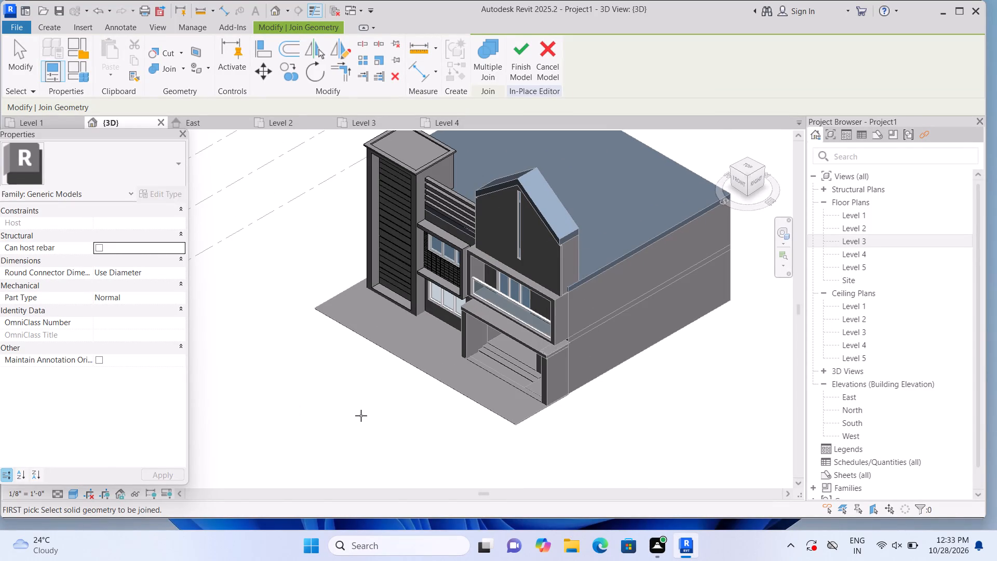
middle_drag(362, 416, 275, 431)
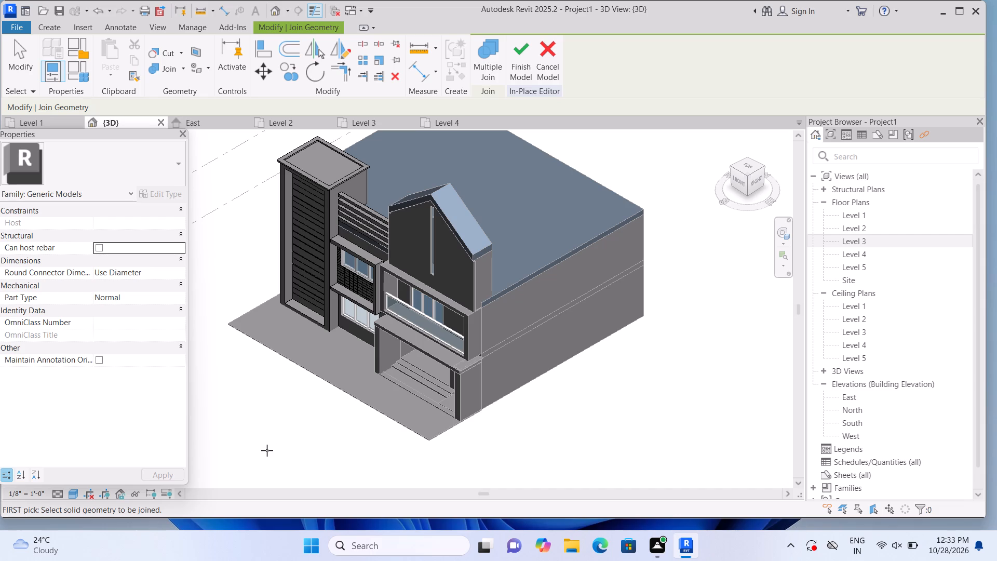
shift+middle_drag(263, 448, 271, 395)
shift+middle_drag(283, 439, 297, 391)
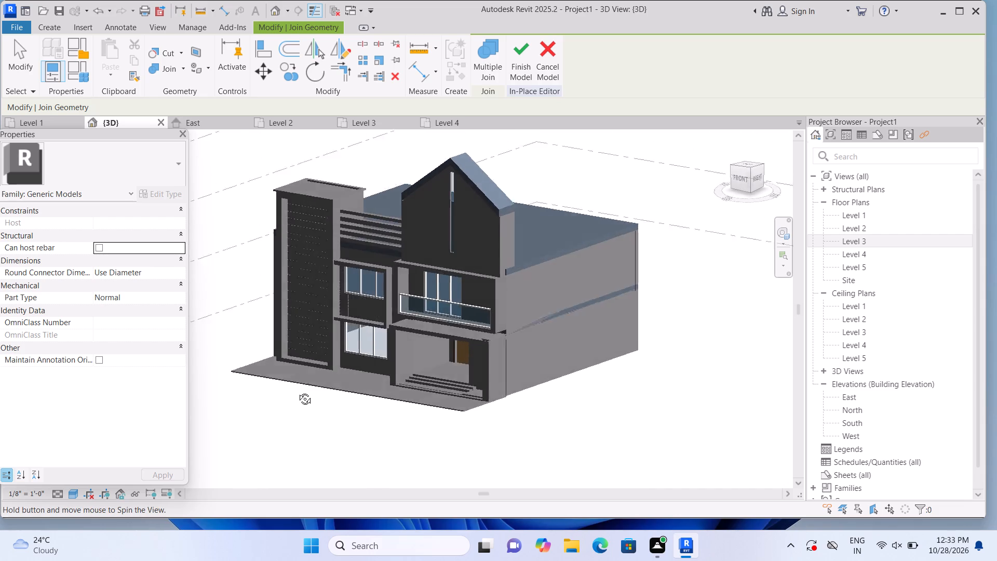
shift+middle_drag(297, 391, 334, 379)
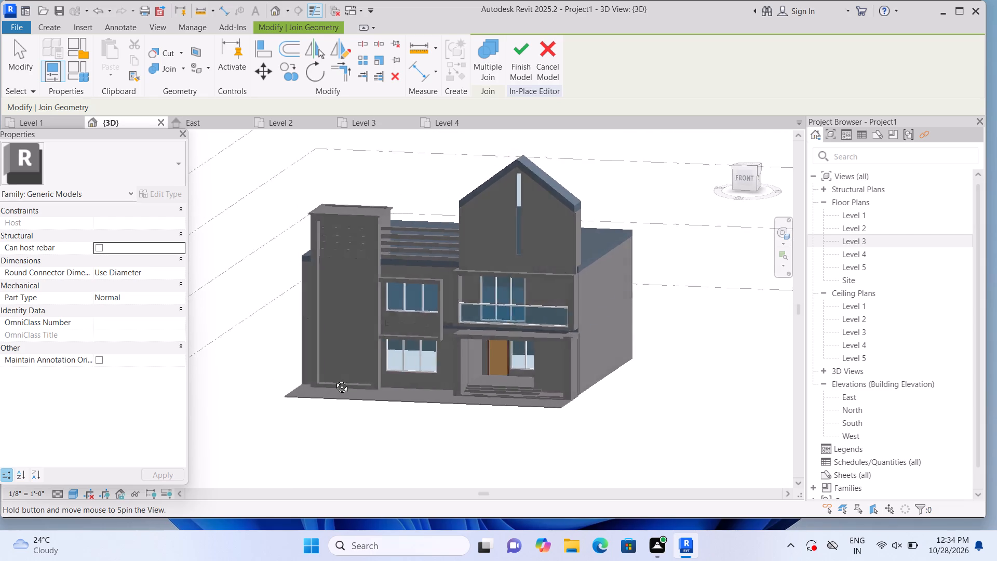
shift+middle_drag(334, 379, 319, 365)
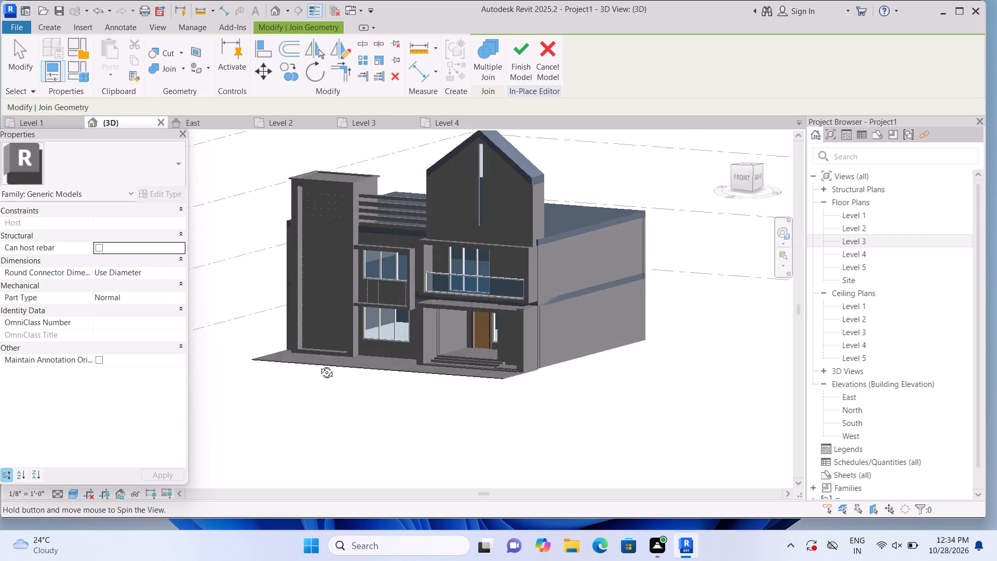
shift+middle_drag(319, 365, 340, 293)
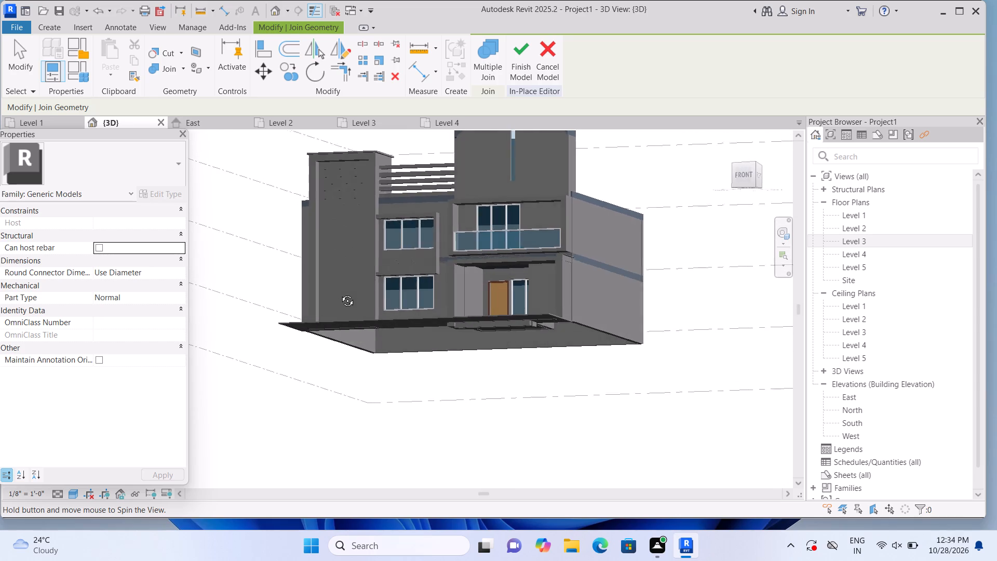
shift+middle_drag(340, 293, 290, 396)
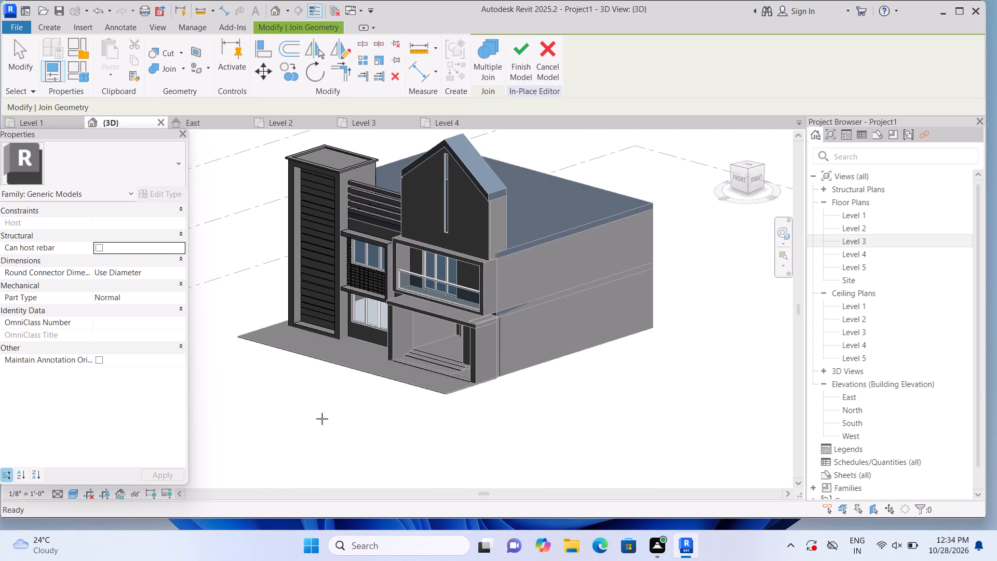
scroll(529, 351, up, 3)
middle_drag(533, 397, 545, 417)
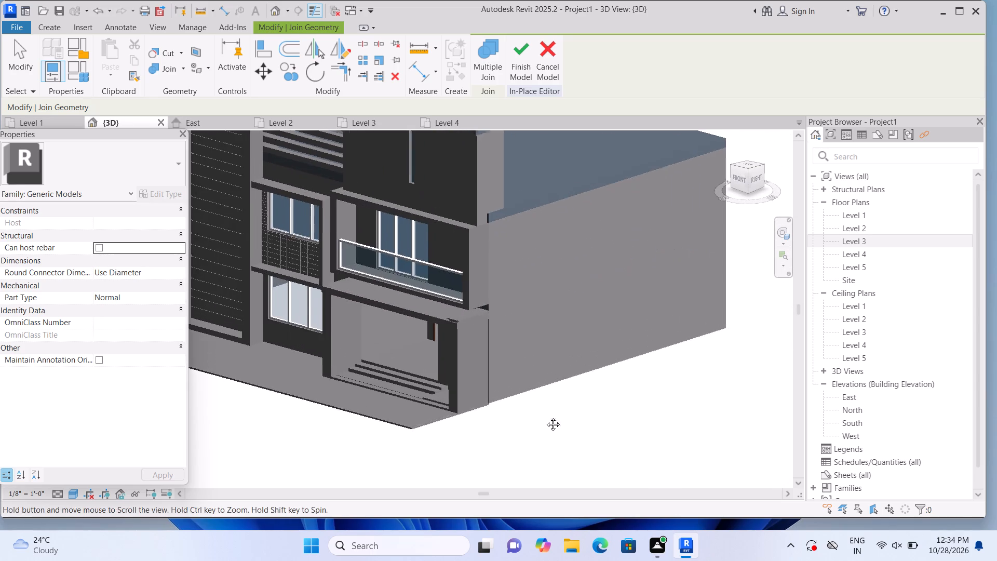
middle_drag(545, 417, 551, 426)
middle_drag(548, 434, 561, 453)
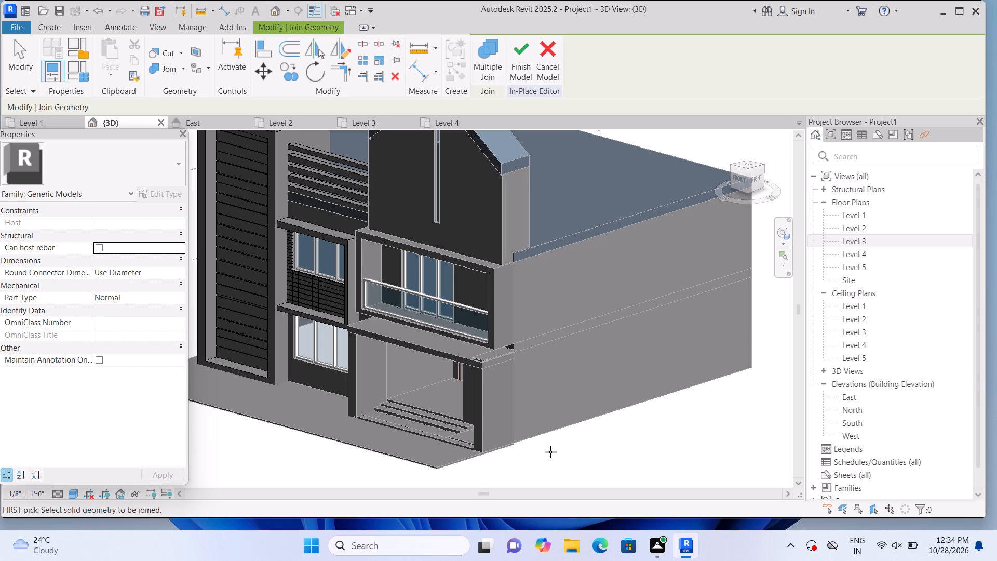
scroll(519, 353, up, 2)
scroll(477, 366, up, 2)
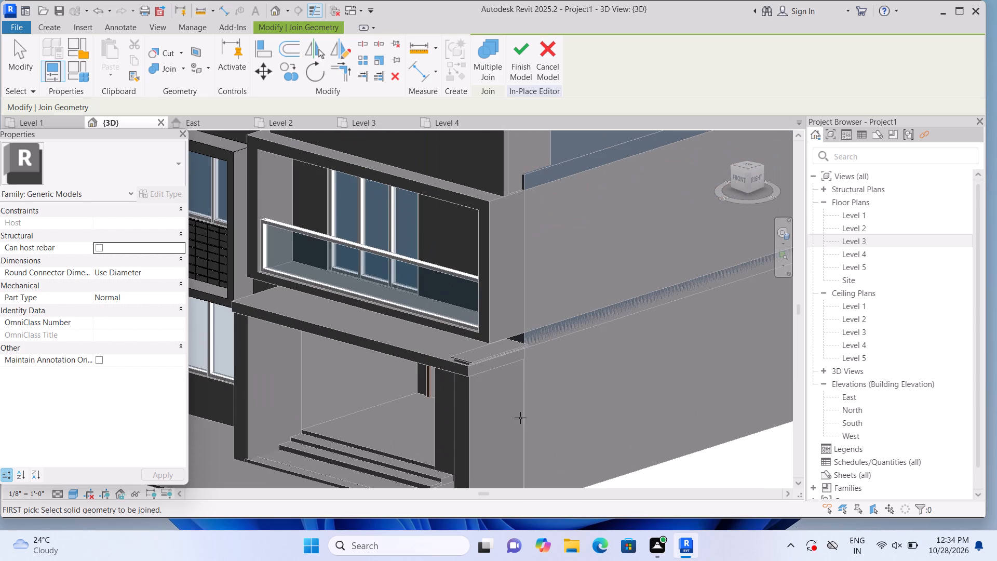
scroll(624, 469, down, 4)
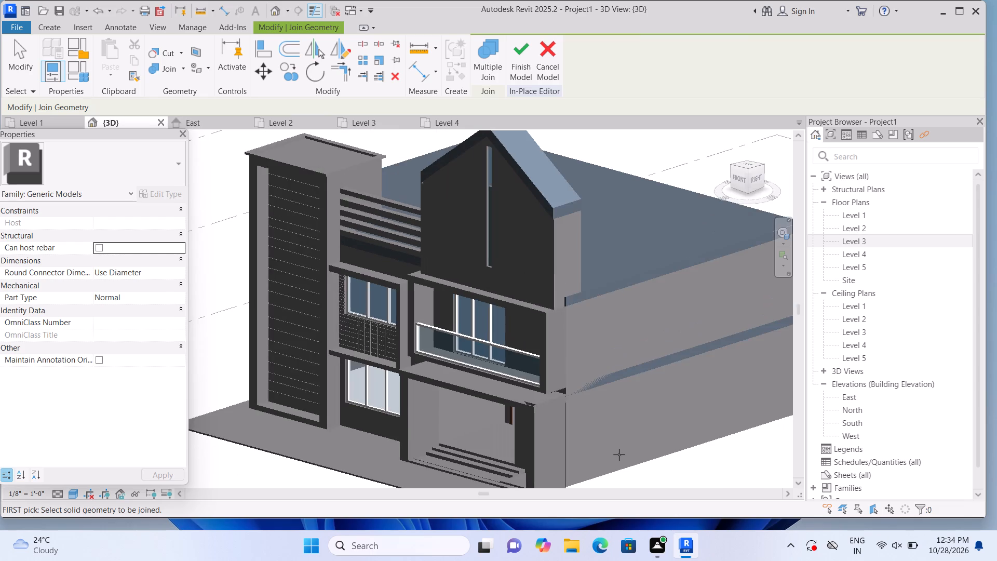
middle_drag(618, 454, 609, 402)
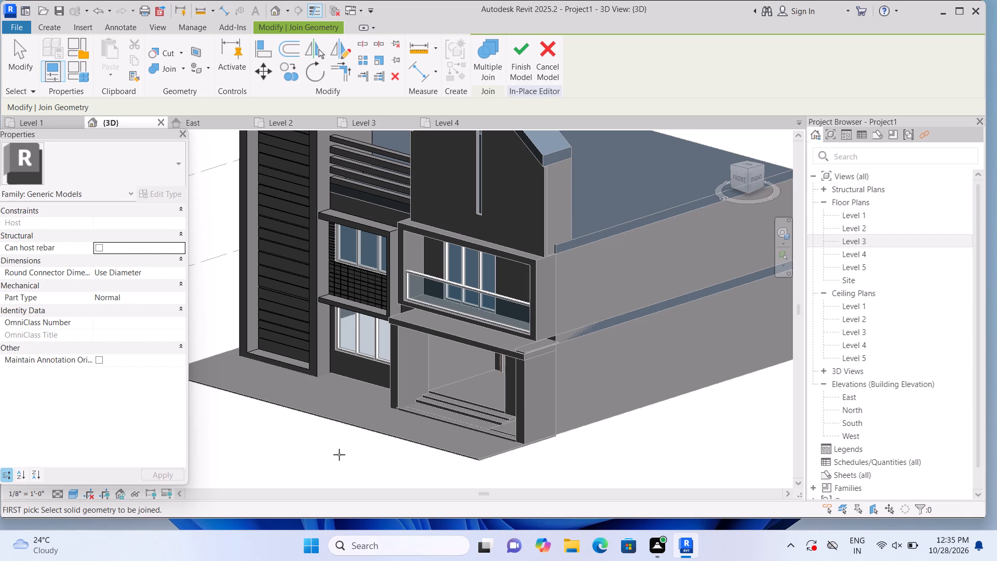
Finish the in-place model of the tower facade, leaving the geometry join.
middle_drag(319, 458, 353, 479)
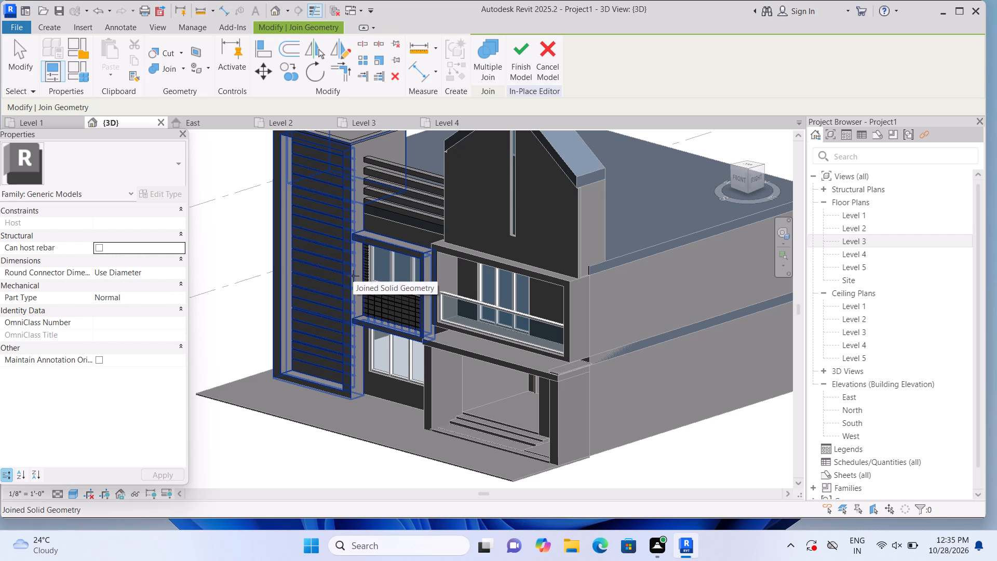
click(353, 276)
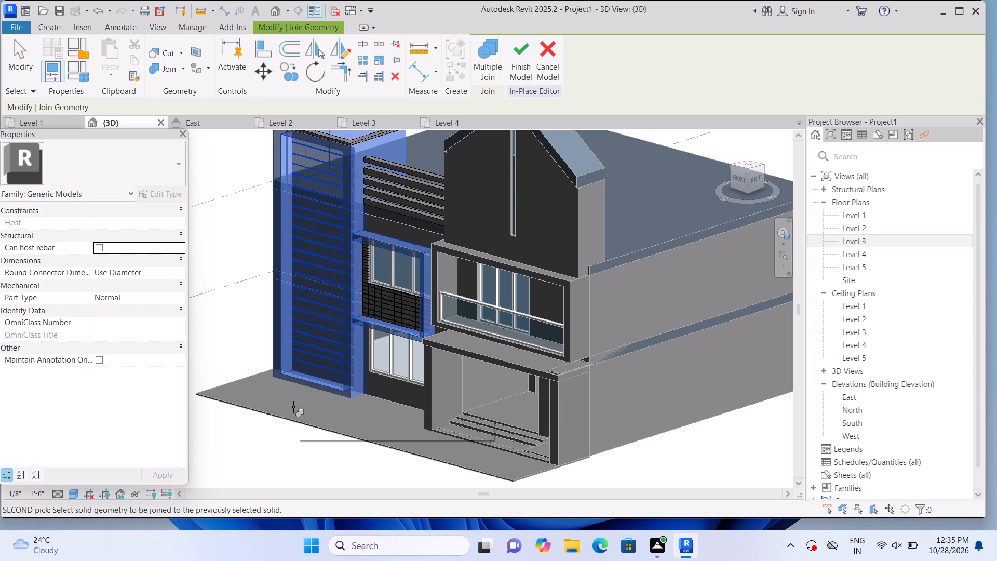
click(524, 78)
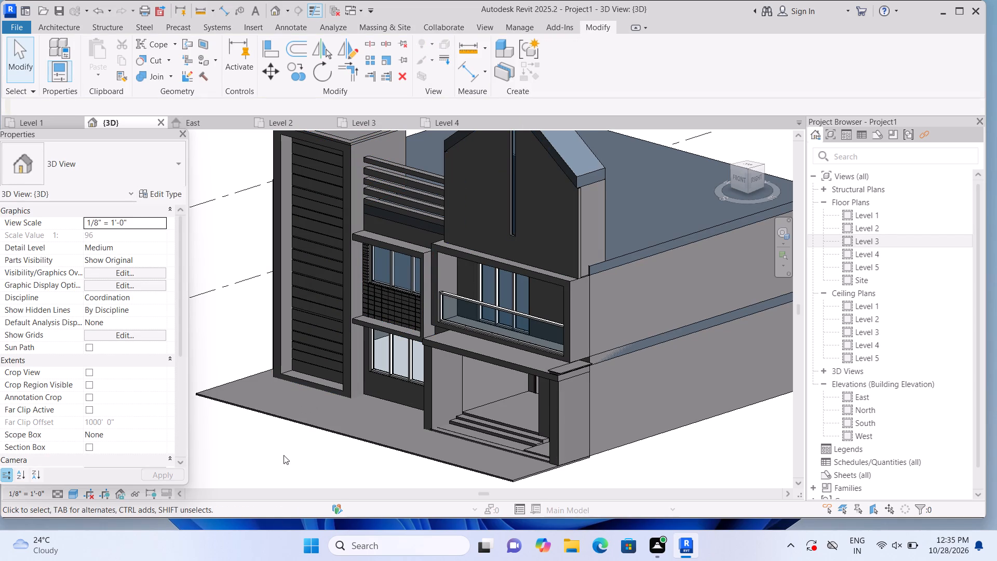
Examine the front facade's separate elements by selecting the tower model, the gable walls and the entrance frame's top.
scroll(284, 456, down, 1)
middle_drag(293, 459, 334, 469)
scroll(331, 468, up, 1)
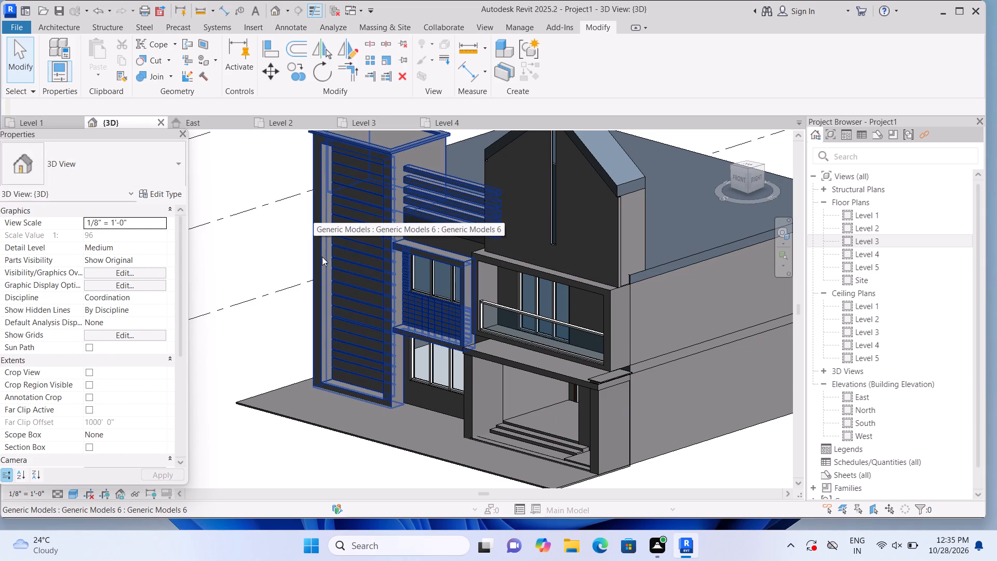
click(328, 276)
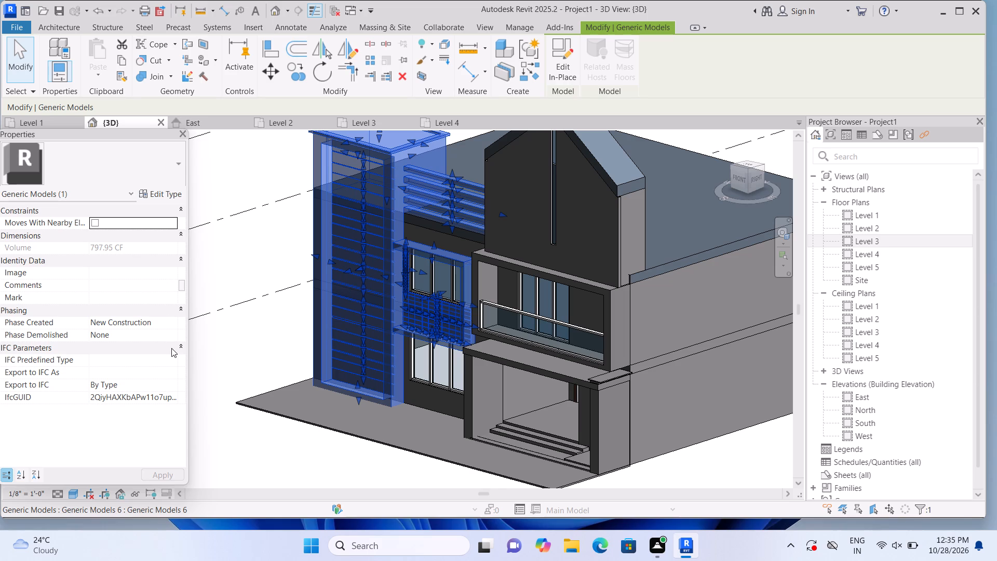
click(219, 338)
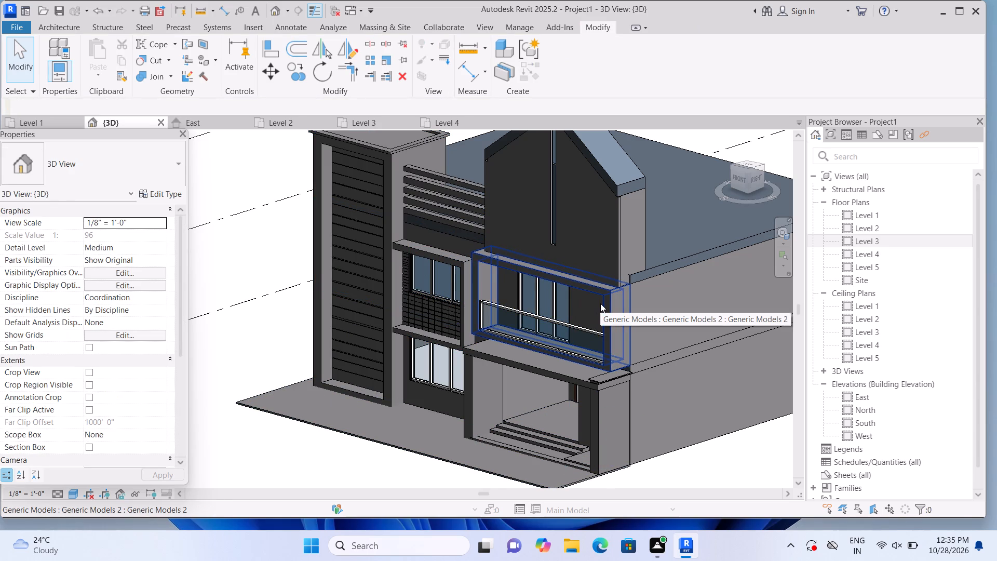
click(618, 236)
click(636, 240)
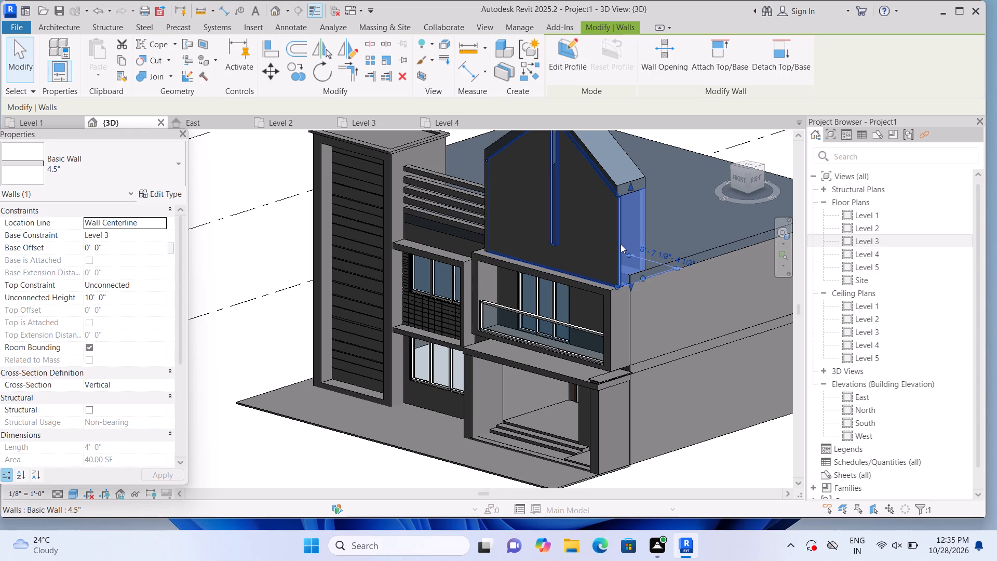
click(621, 244)
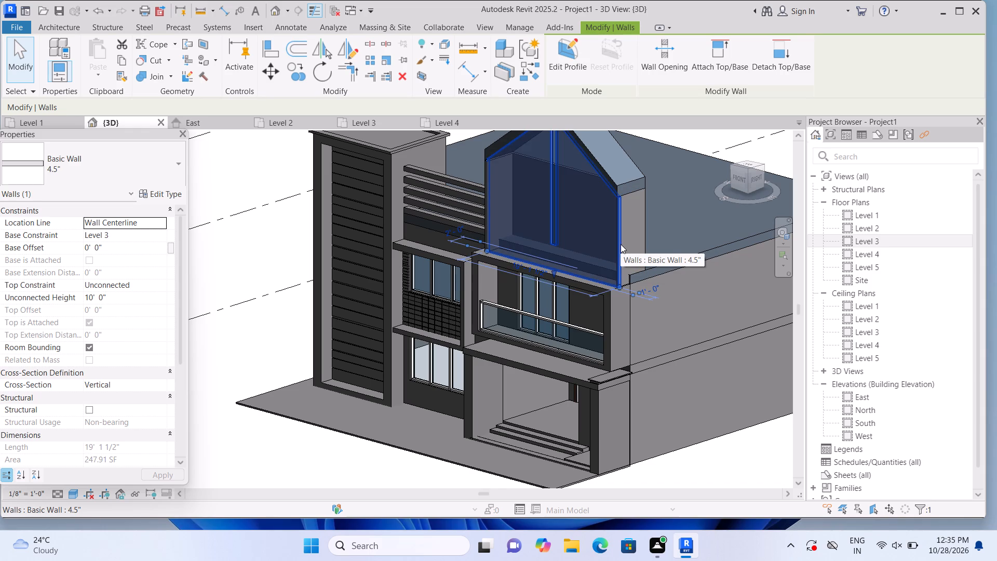
click(320, 449)
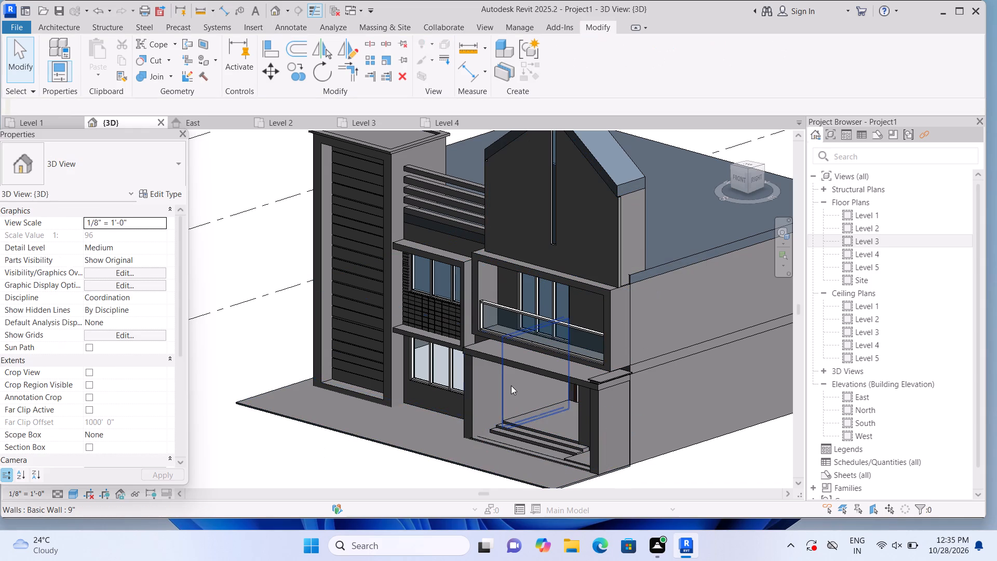
click(525, 366)
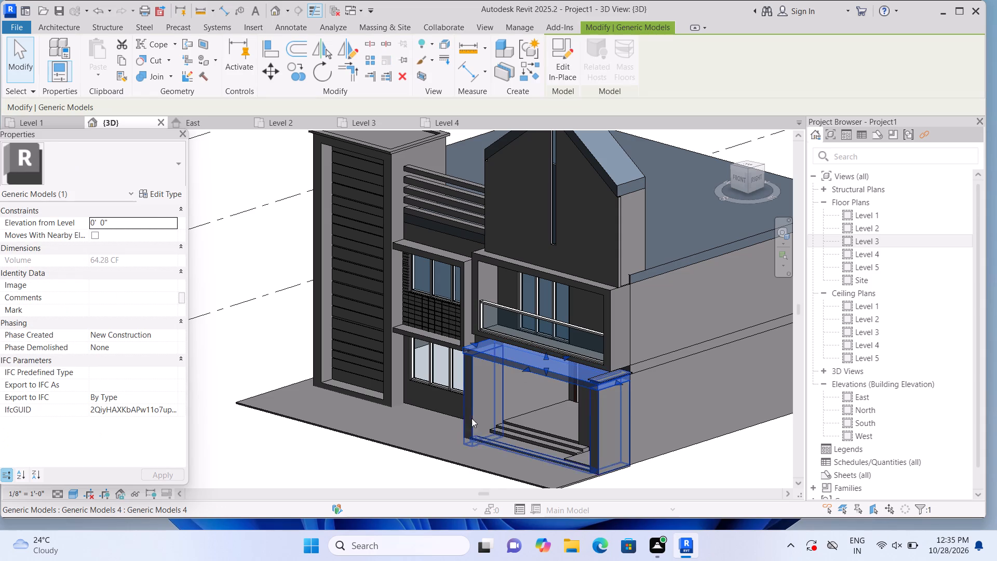
click(342, 448)
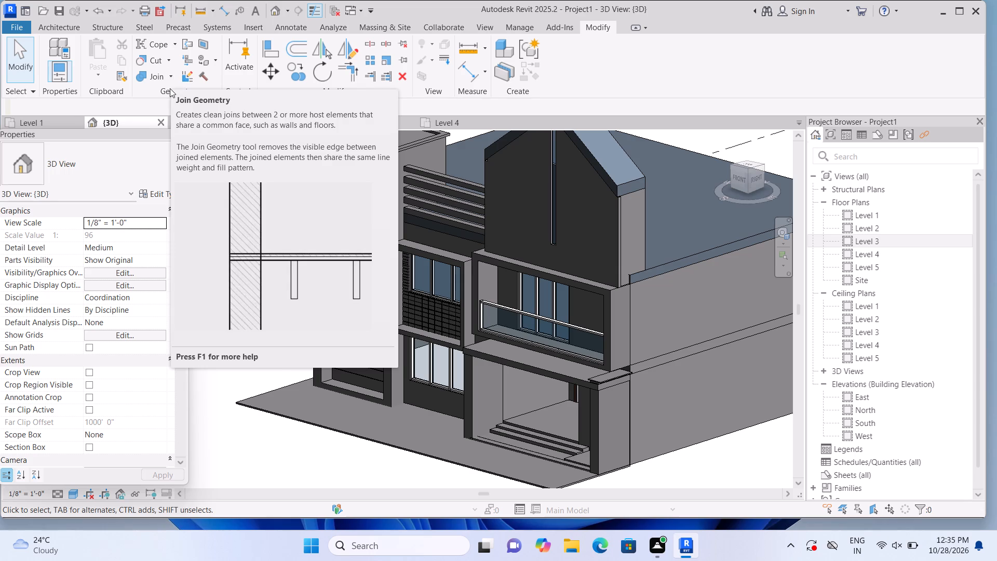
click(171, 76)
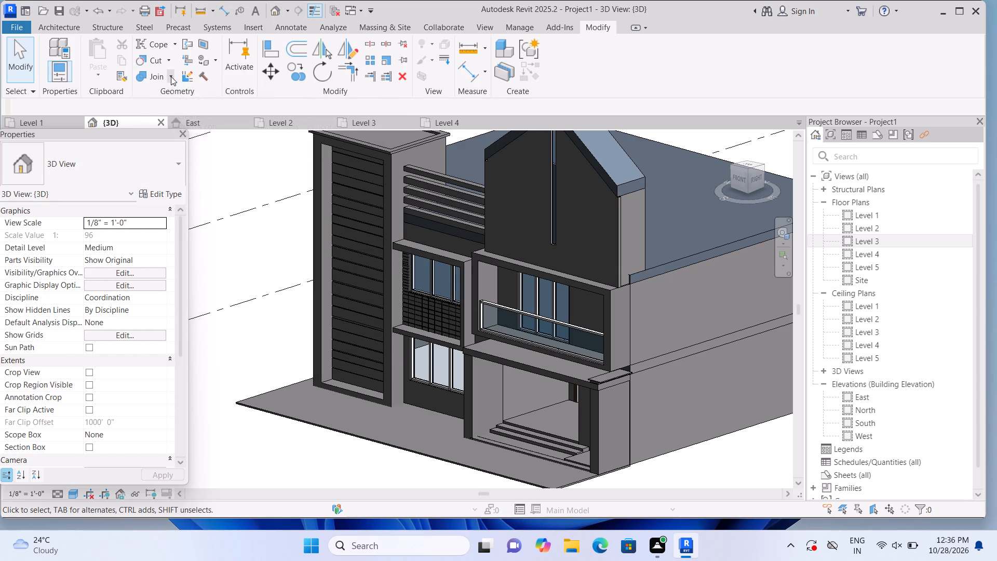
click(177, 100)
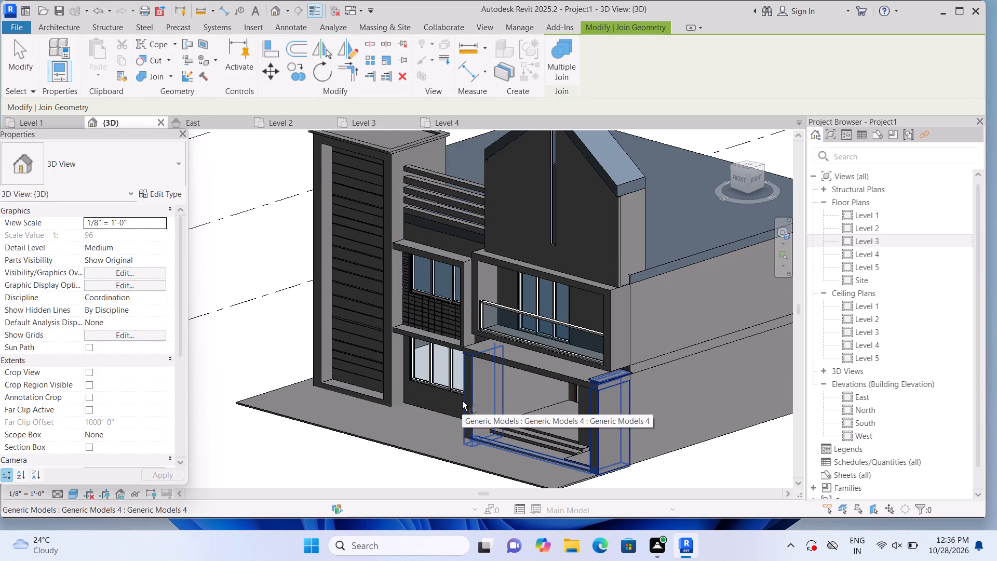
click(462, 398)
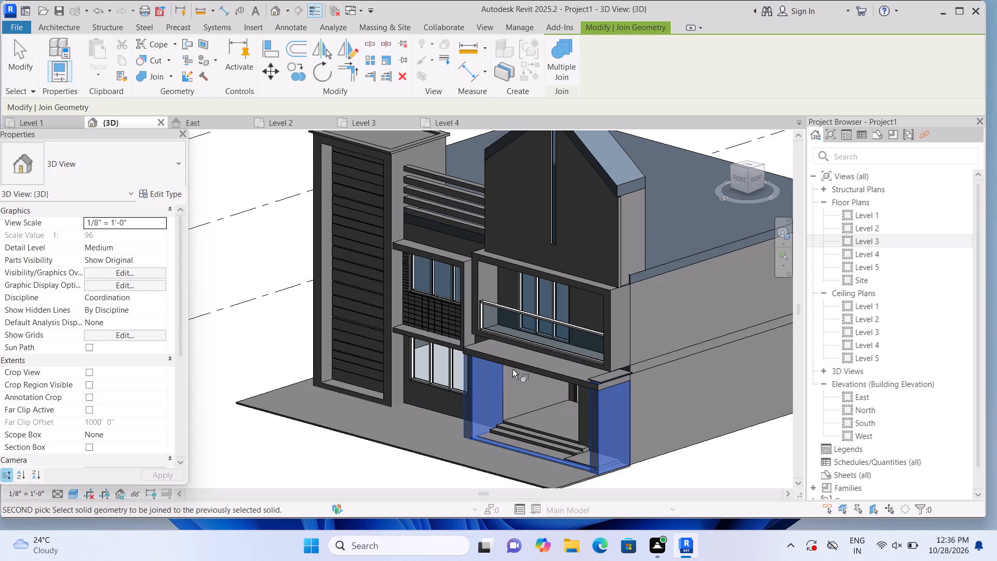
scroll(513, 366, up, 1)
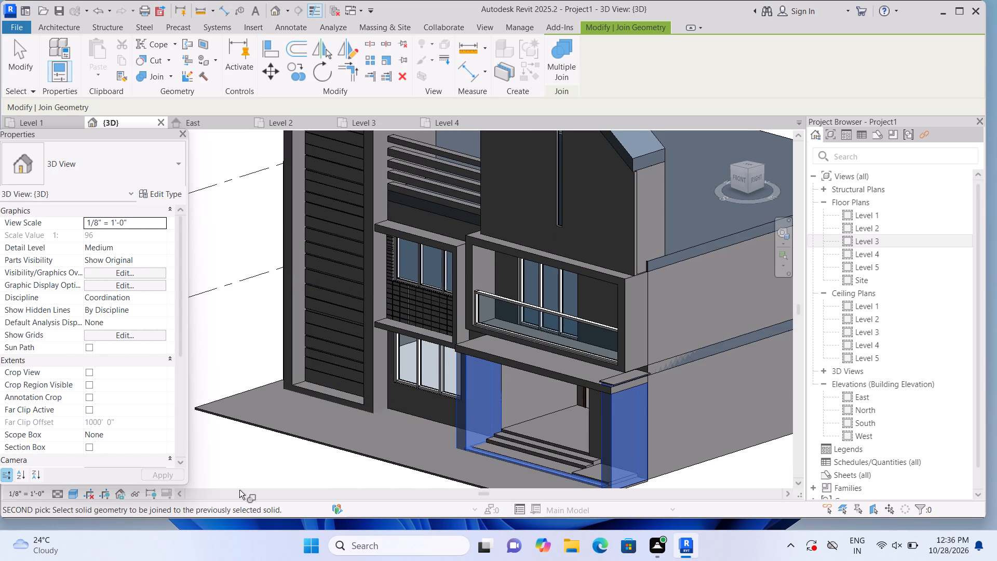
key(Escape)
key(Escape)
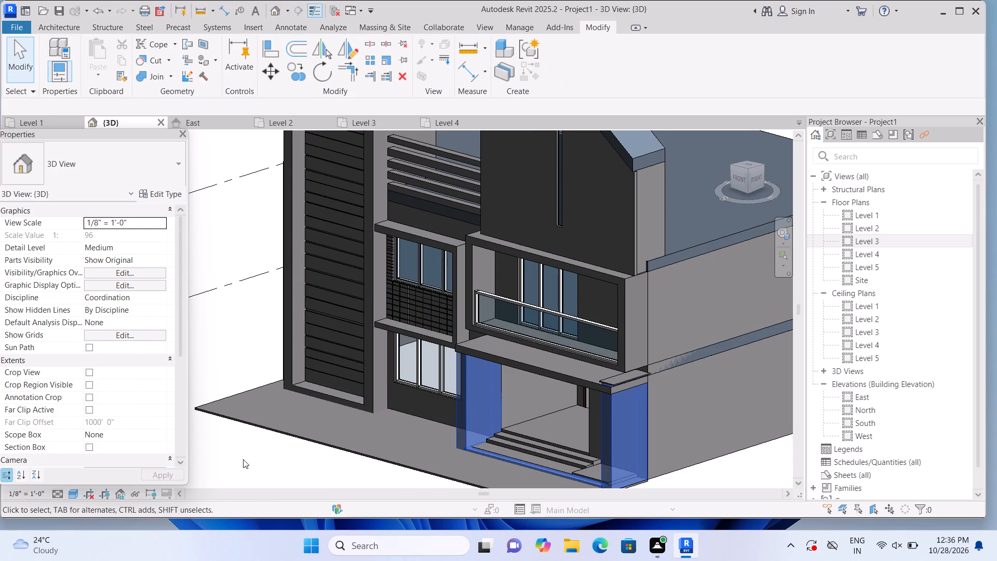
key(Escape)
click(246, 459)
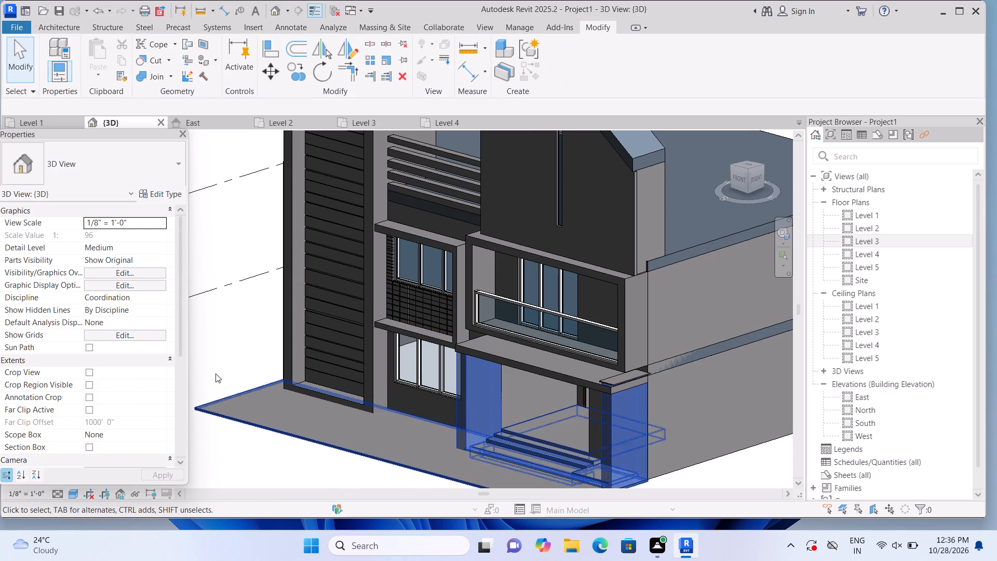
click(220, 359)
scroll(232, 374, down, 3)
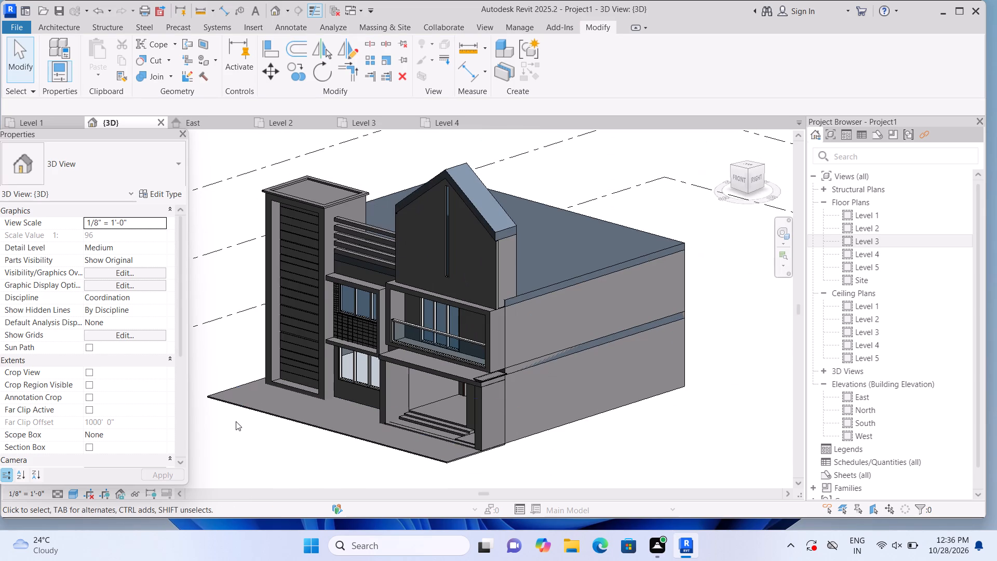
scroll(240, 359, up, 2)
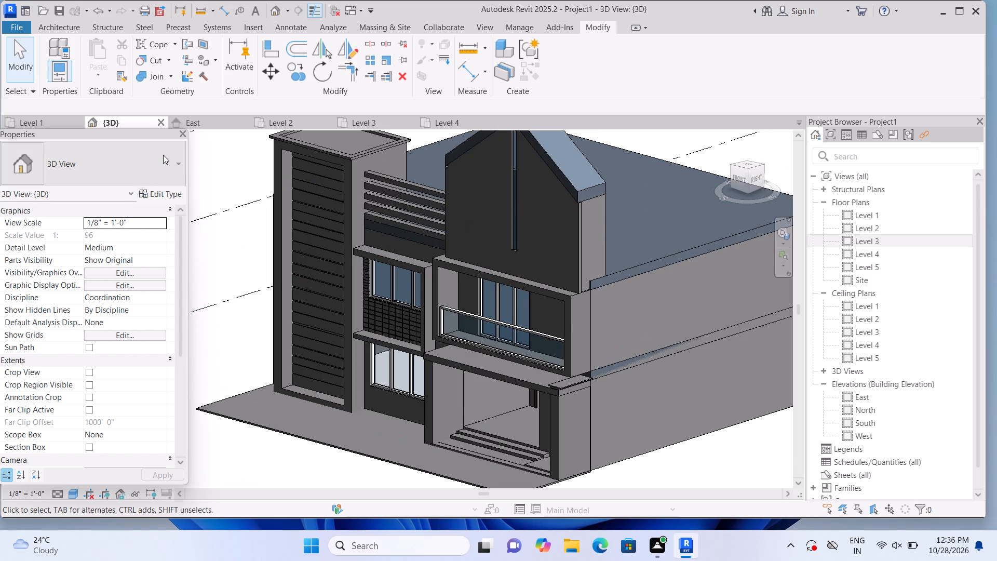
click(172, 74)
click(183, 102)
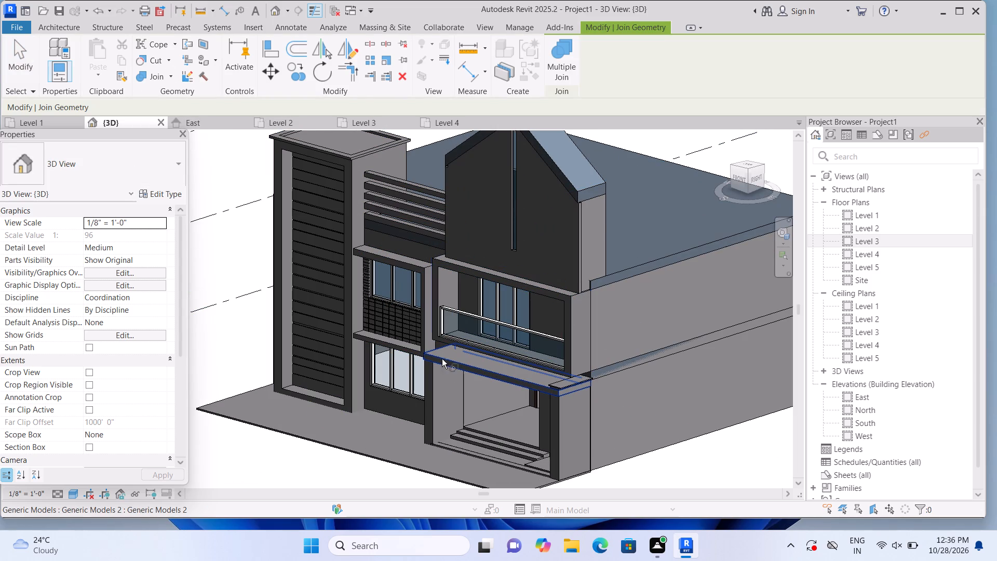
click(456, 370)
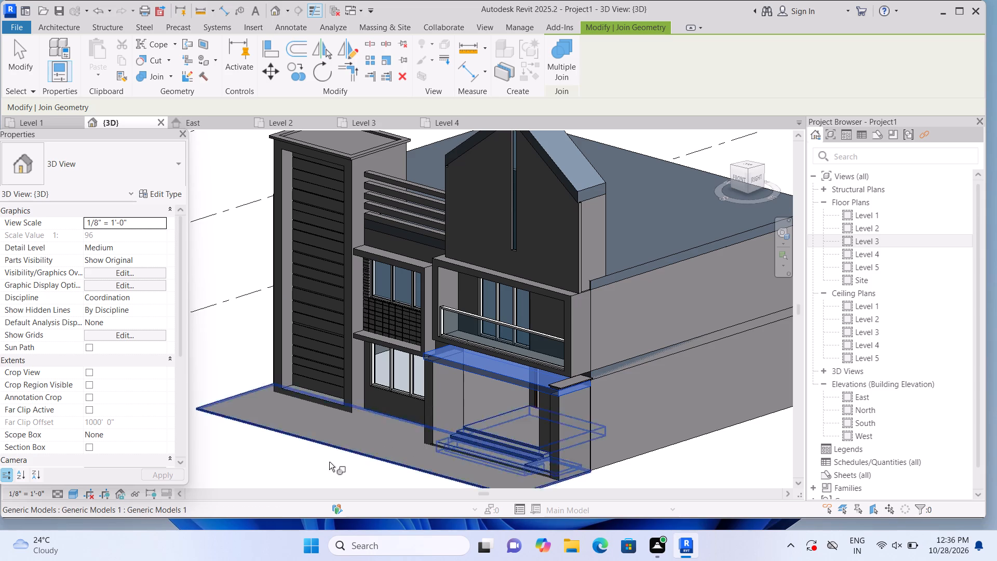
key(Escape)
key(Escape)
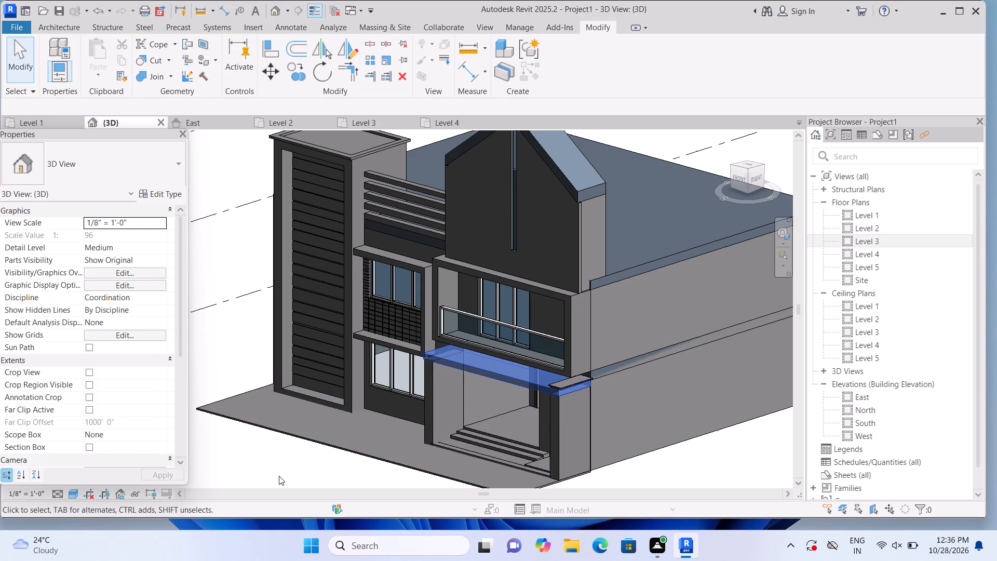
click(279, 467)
Open the in-place model of the first-floor balcony frame for editing.
middle_drag(278, 466, 281, 401)
middle_drag(279, 408, 270, 433)
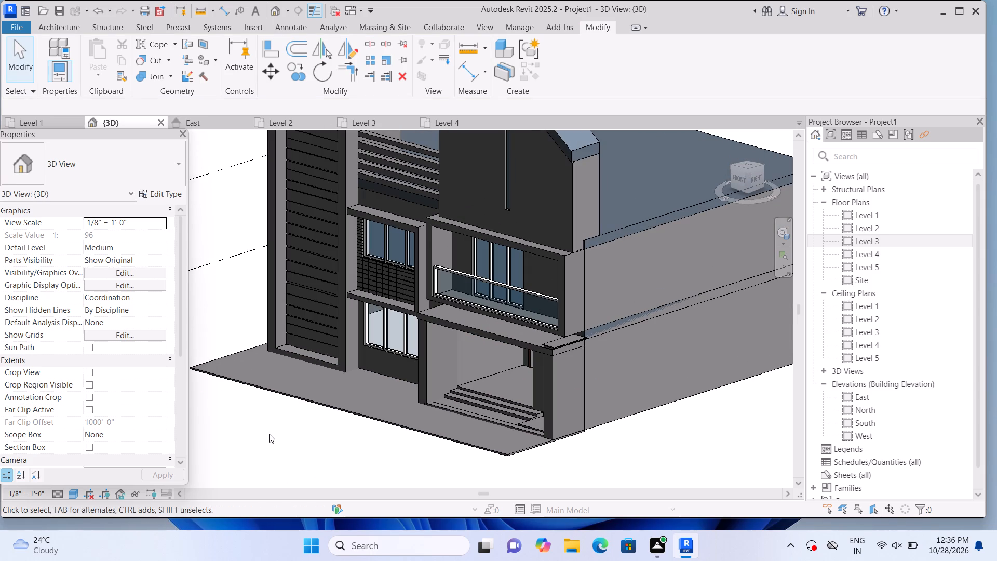
click(443, 365)
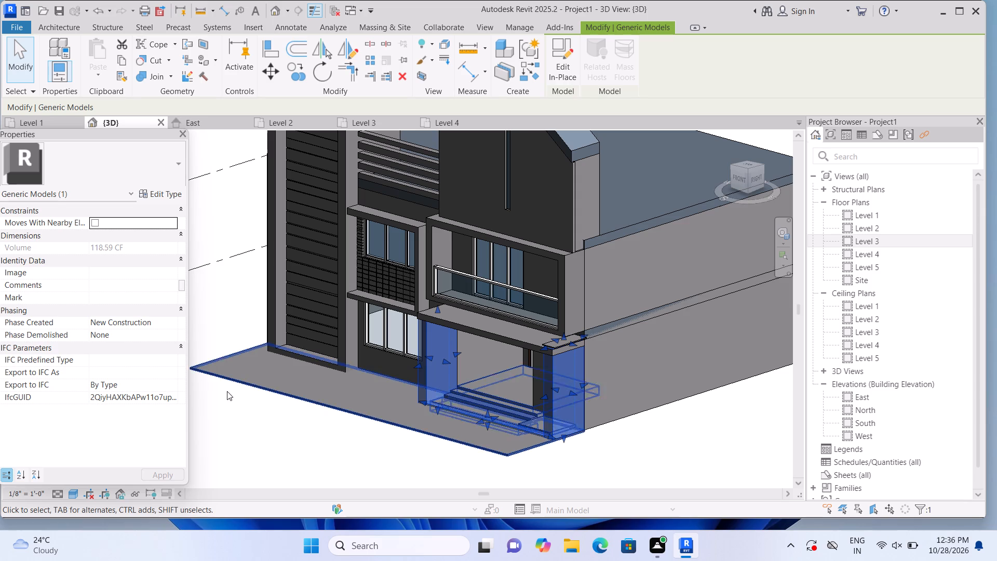
click(241, 409)
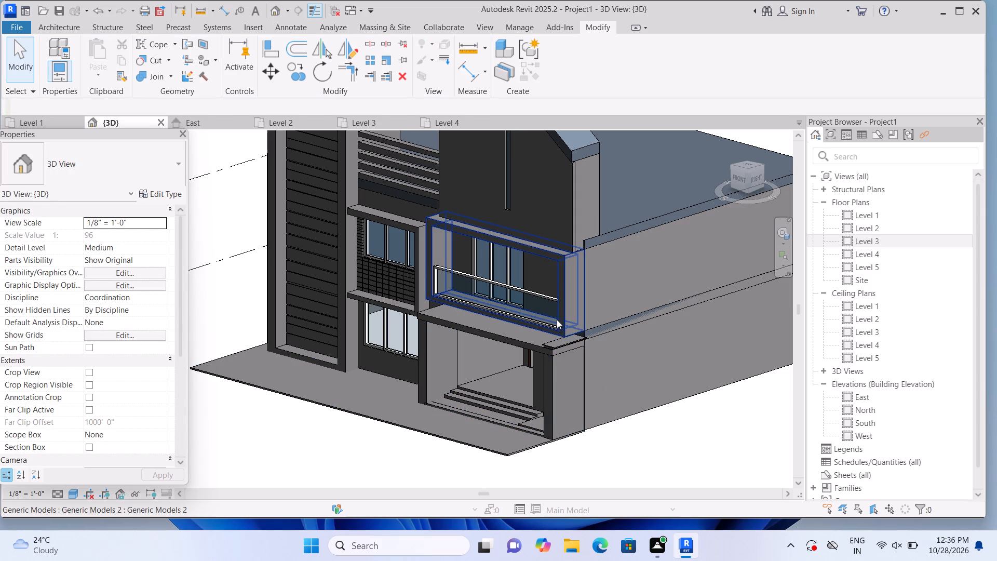
click(555, 306)
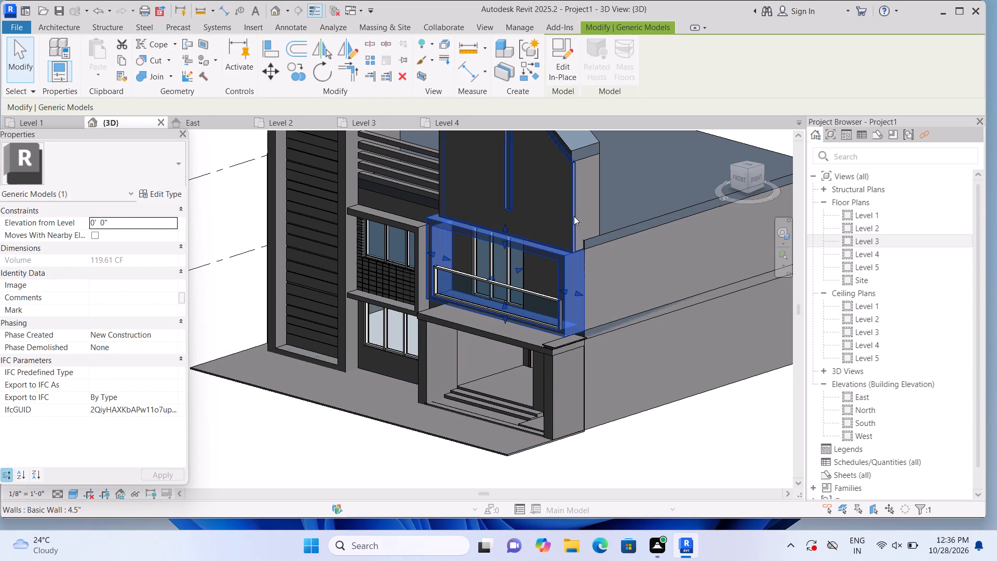
click(565, 73)
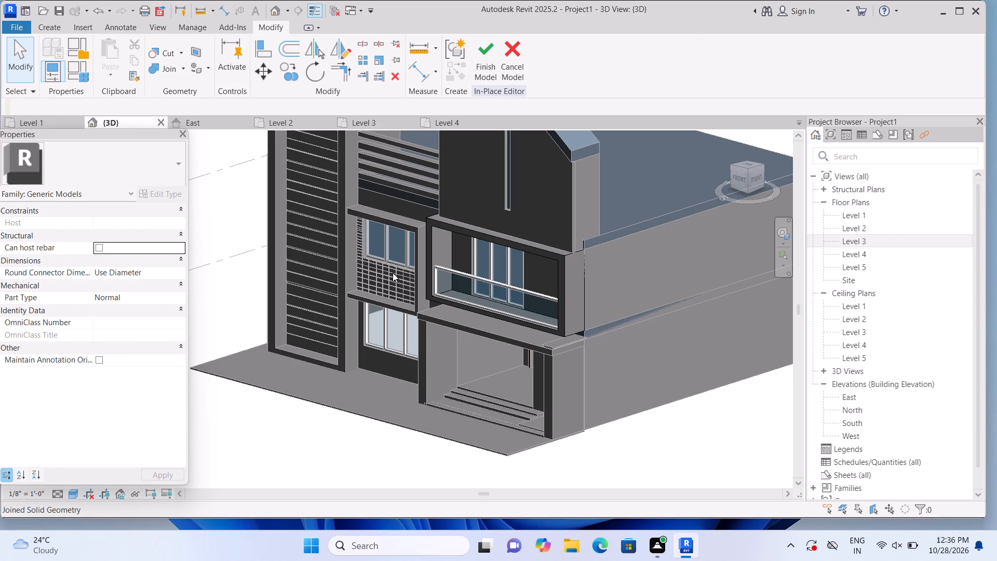
Examine the balcony frame's top extrusion and its surroundings, including the entrance frame below and the tower beside it.
scroll(385, 286, down, 1)
scroll(387, 287, up, 1)
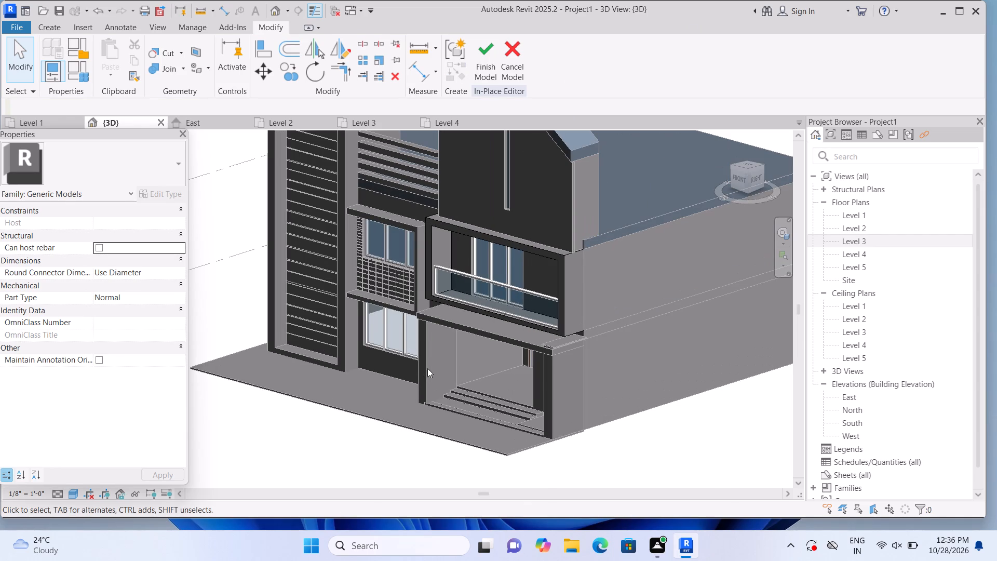
click(431, 368)
scroll(412, 383, down, 3)
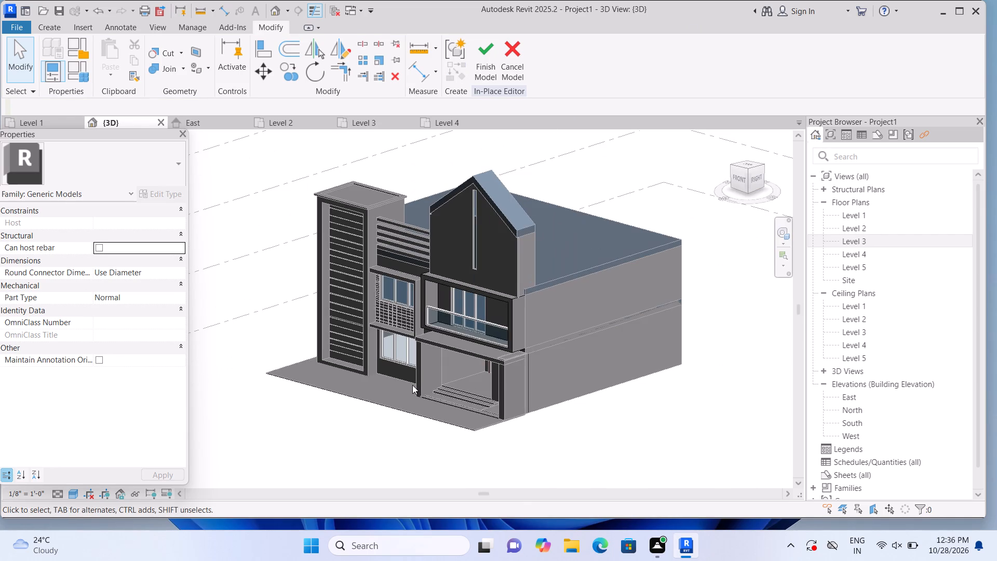
scroll(414, 385, up, 4)
middle_drag(383, 400, 313, 441)
scroll(313, 441, down, 1)
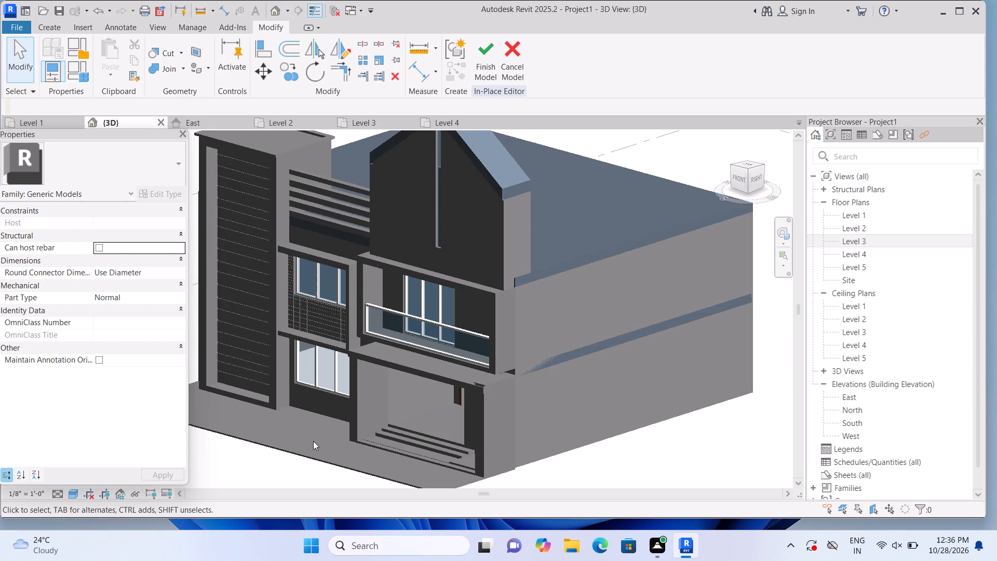
middle_drag(312, 441, 412, 423)
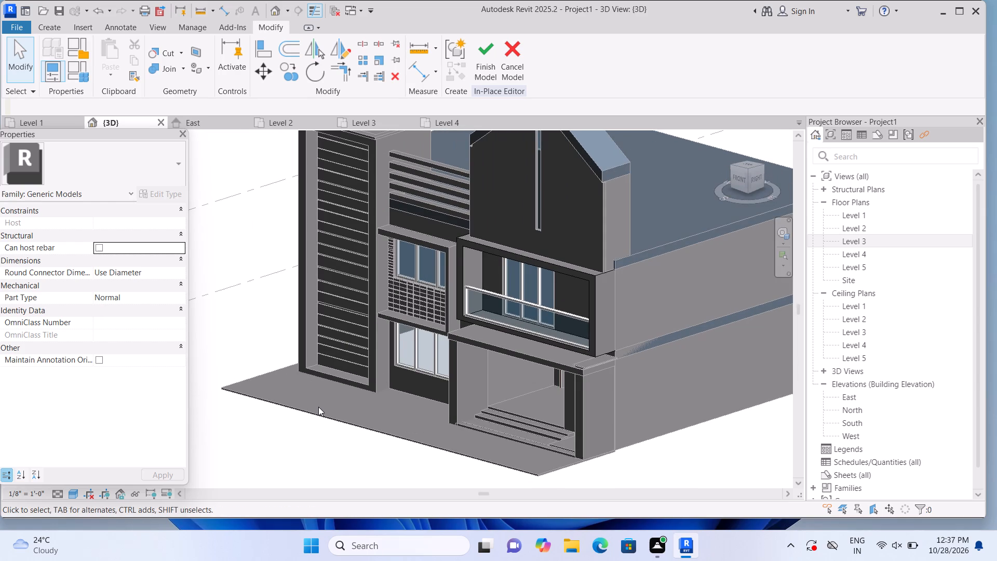
click(494, 254)
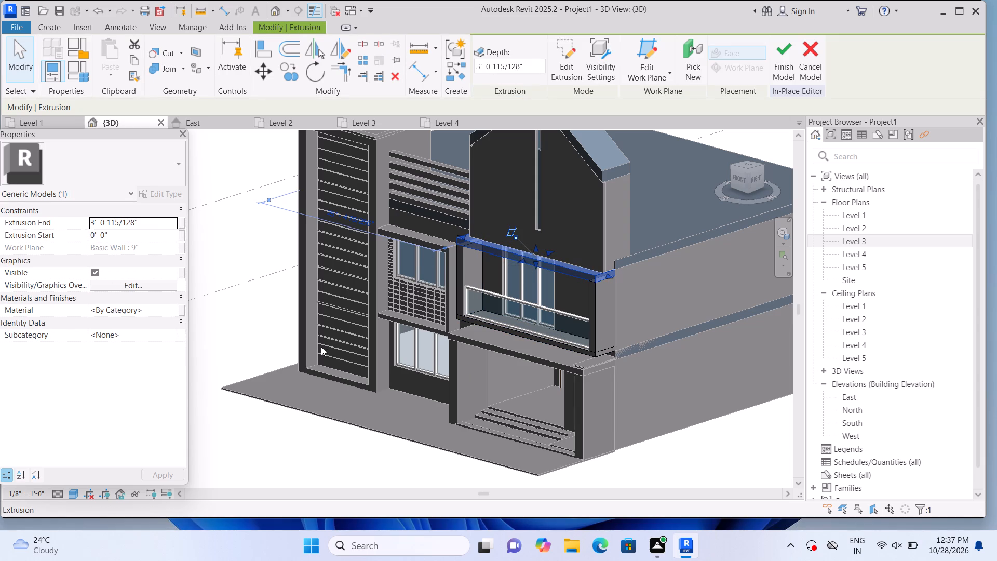
click(303, 468)
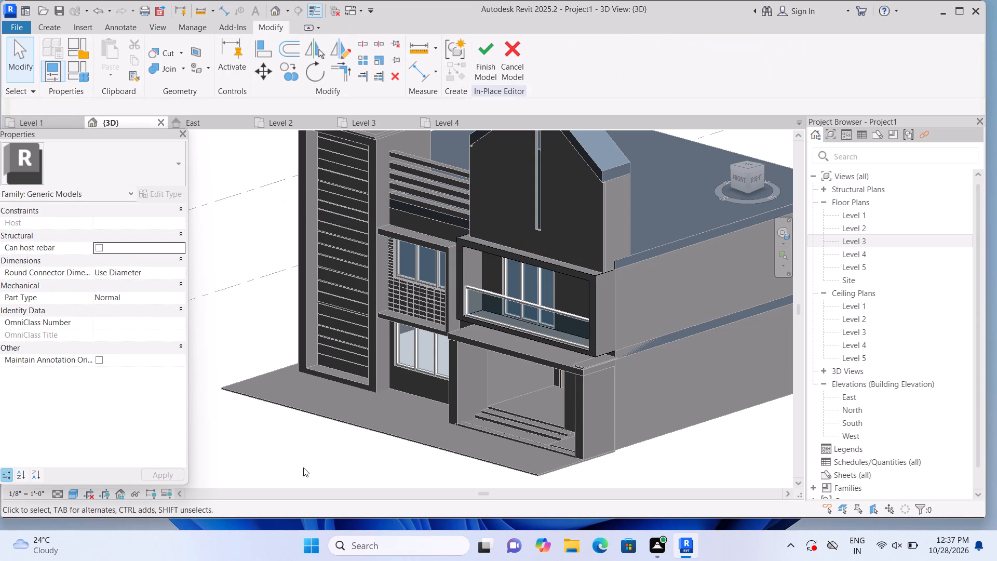
click(572, 370)
scroll(583, 310, down, 3)
scroll(615, 225, up, 4)
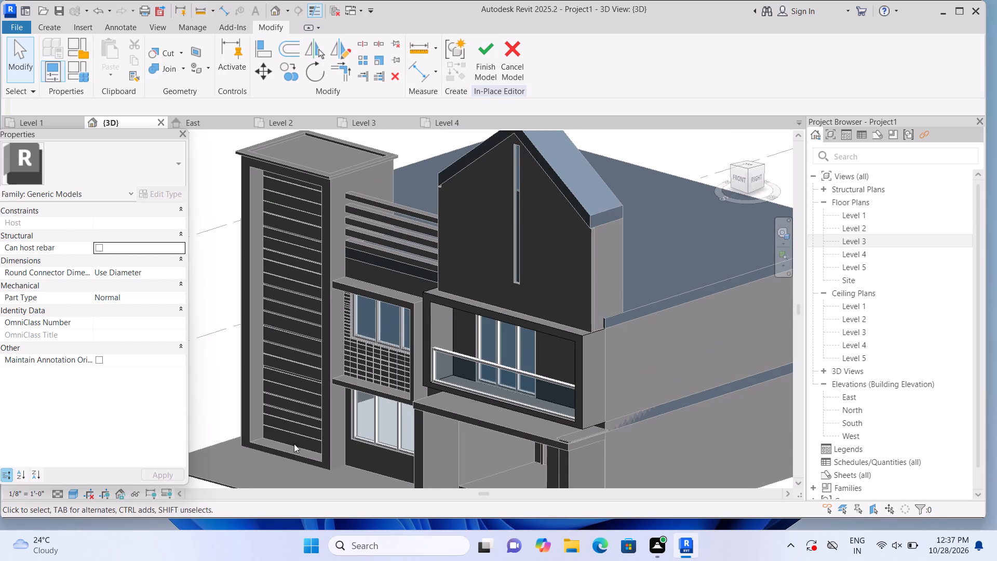
Finish the in-place model of the first-floor balcony frame.
middle_drag(306, 450, 309, 372)
scroll(307, 381, down, 1)
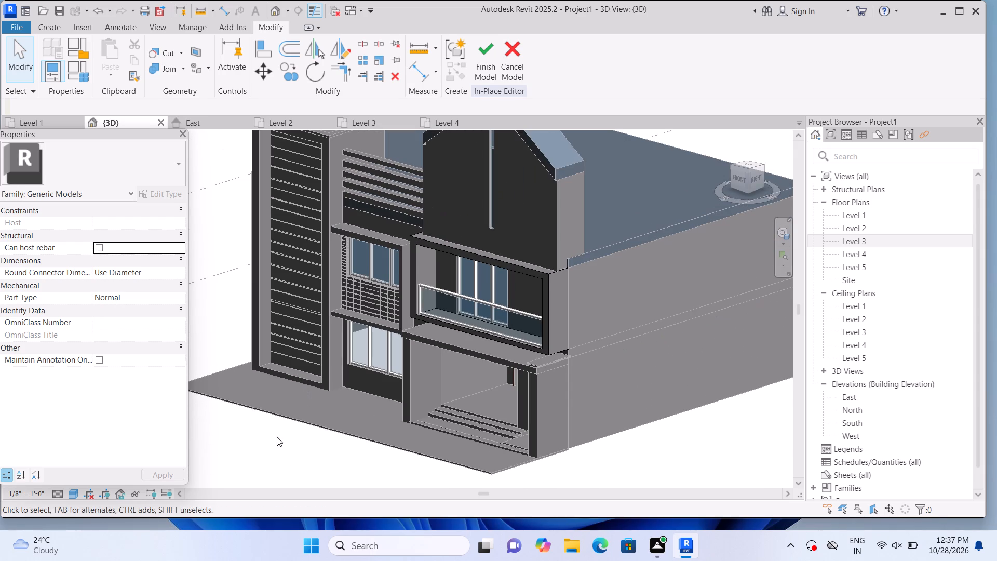
right_click(270, 436)
click(259, 460)
click(495, 82)
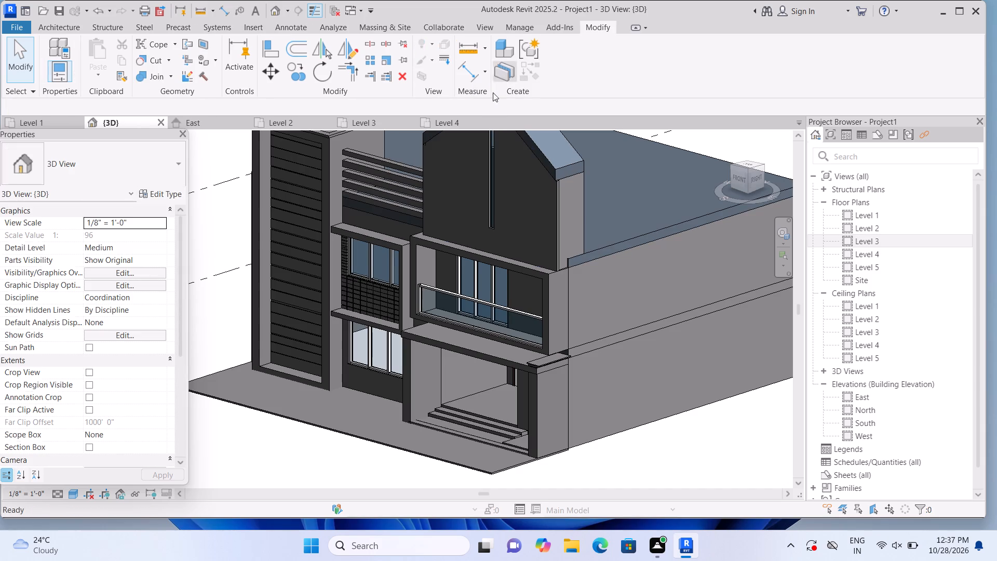
Open the in-place model of the ground-floor entrance frame's side piers for editing.
click(420, 360)
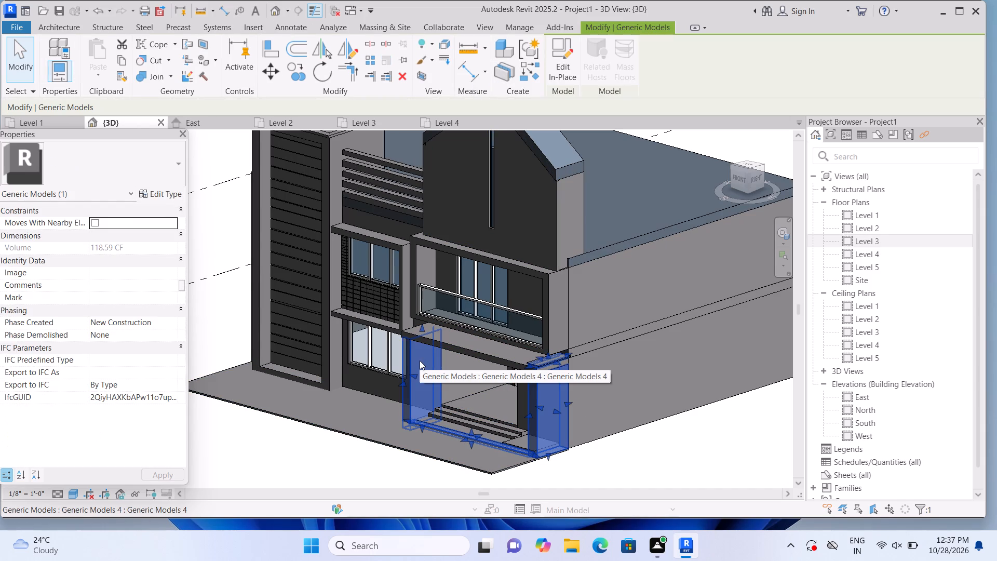
click(564, 74)
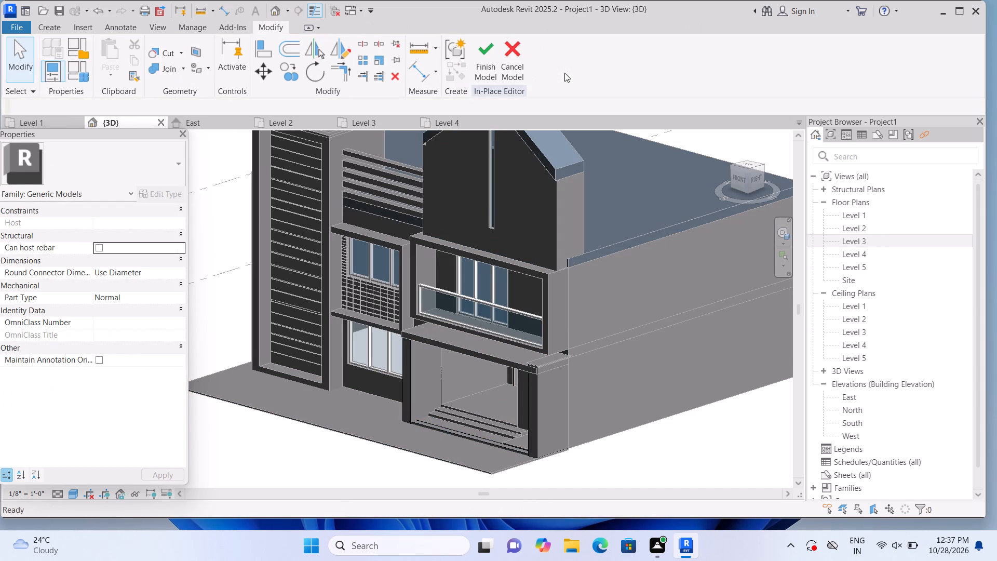
Assign Acoustic Ceiling Tile 24 x 24 to the entrance's tower-side pier, replacing that material's appearance with 3in Squares - Light Yellow.
click(420, 363)
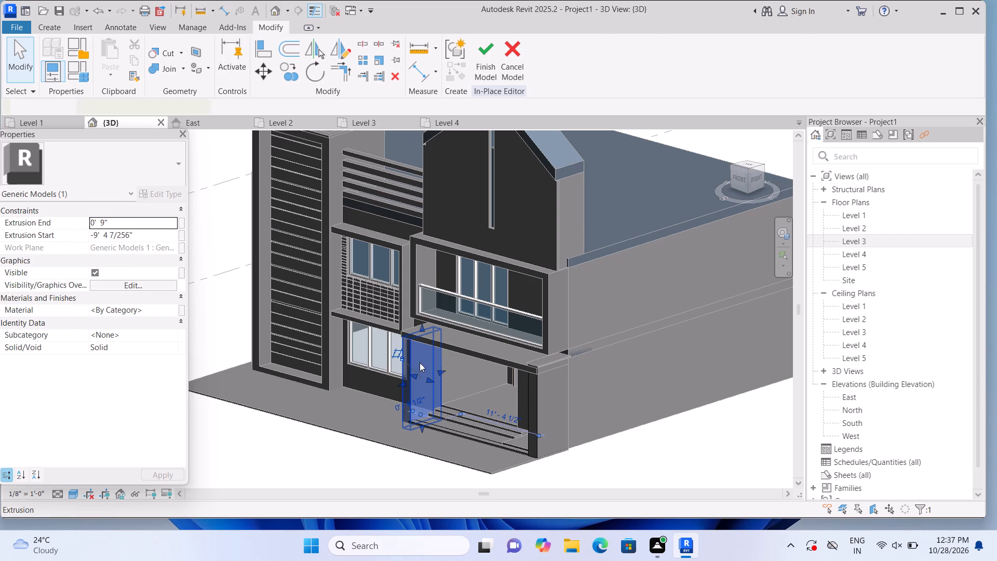
click(132, 310)
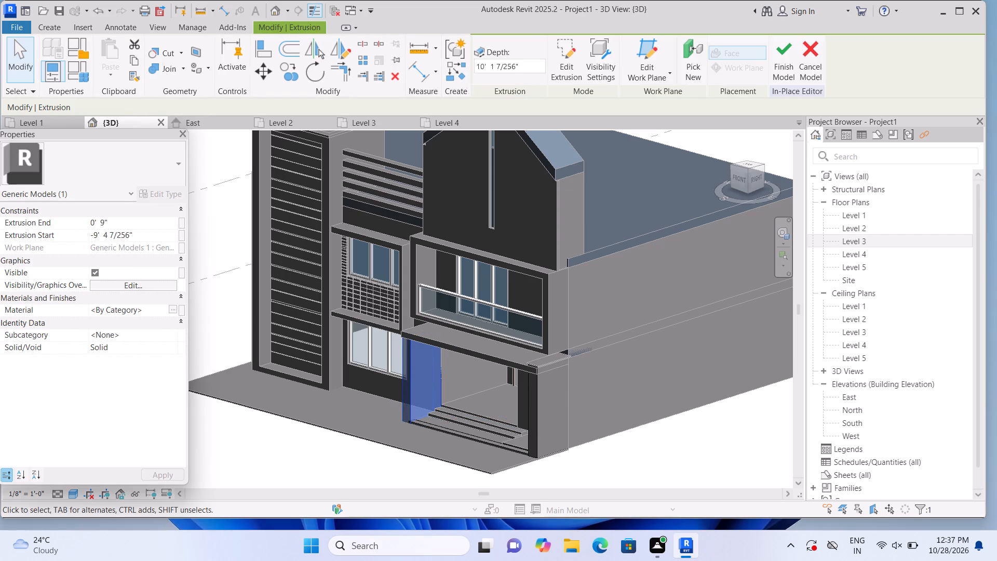
click(172, 311)
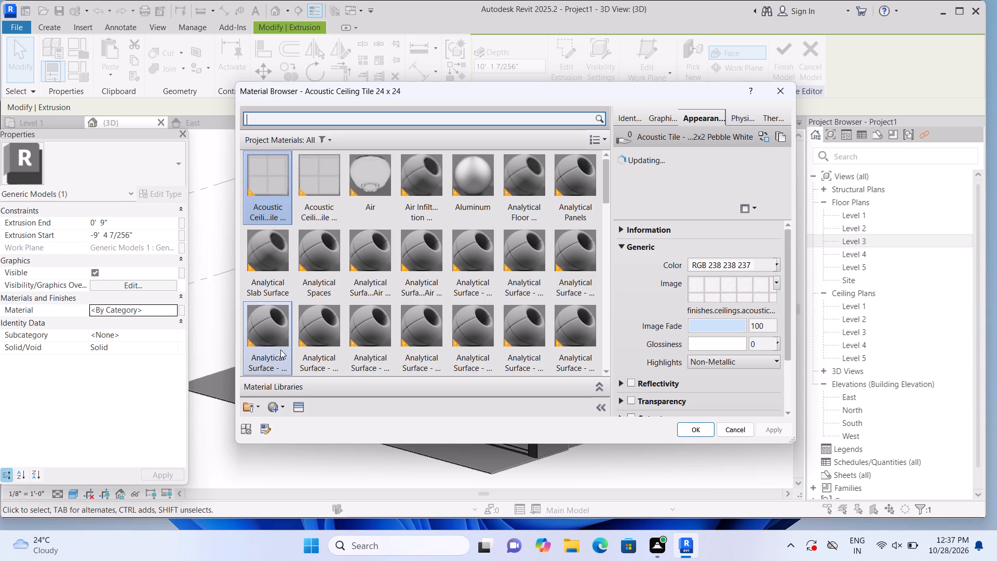
click(298, 410)
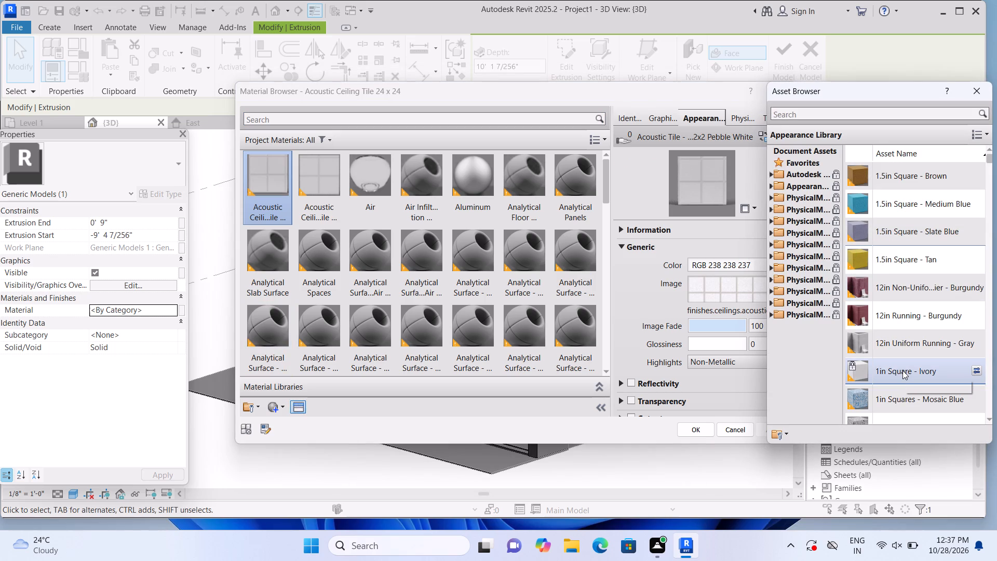
scroll(905, 365, down, 3)
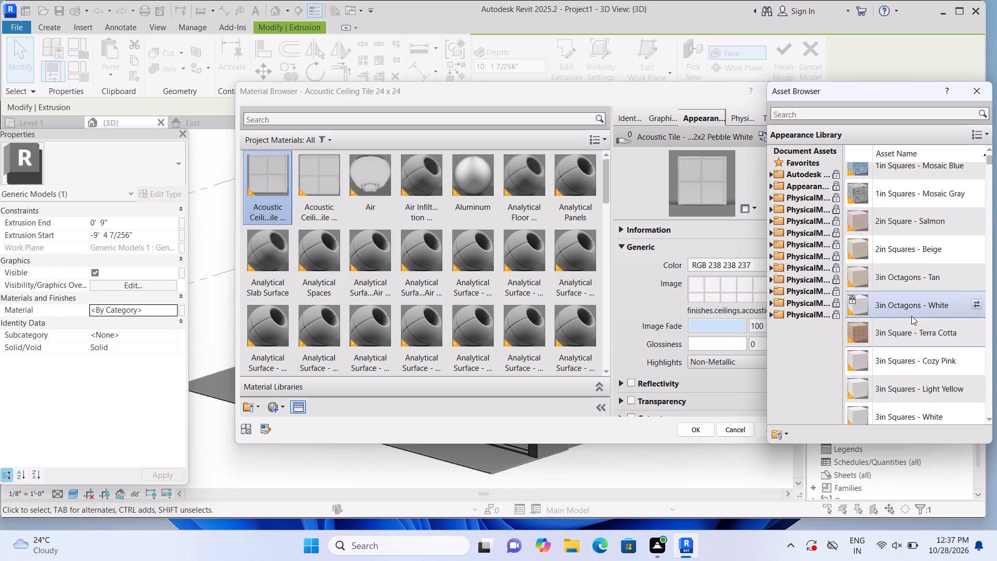
scroll(910, 317, down, 1)
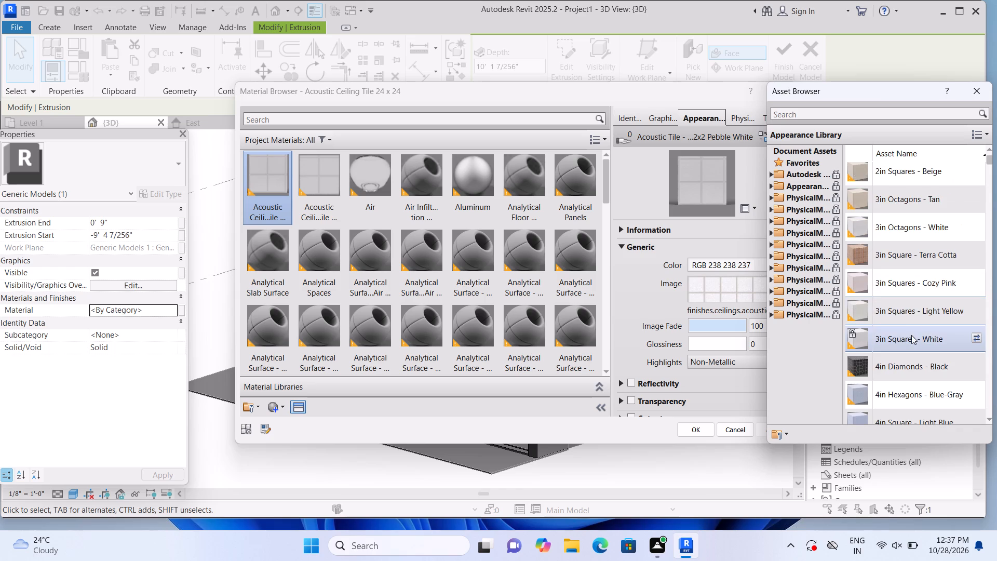
click(911, 335)
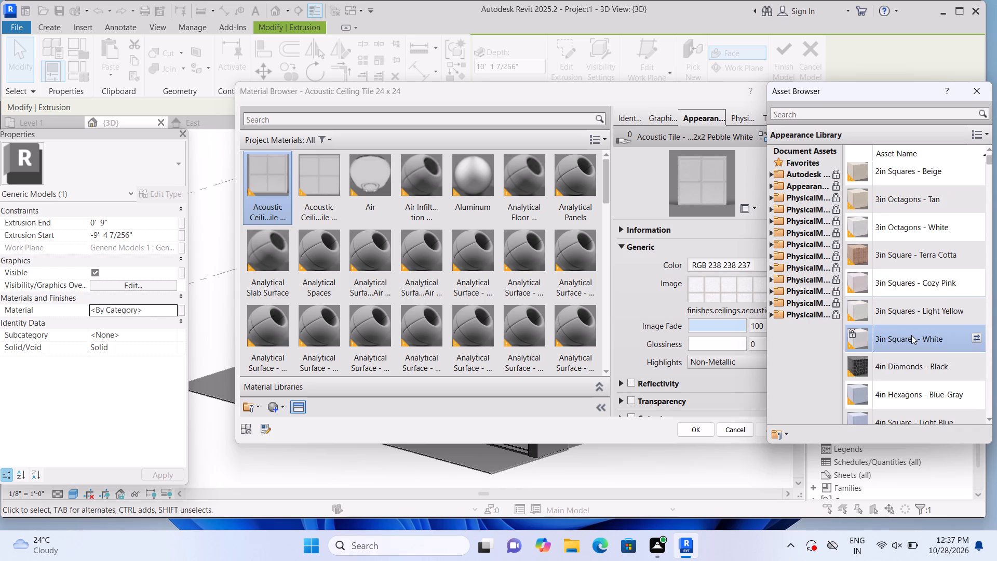
triple_click(911, 335)
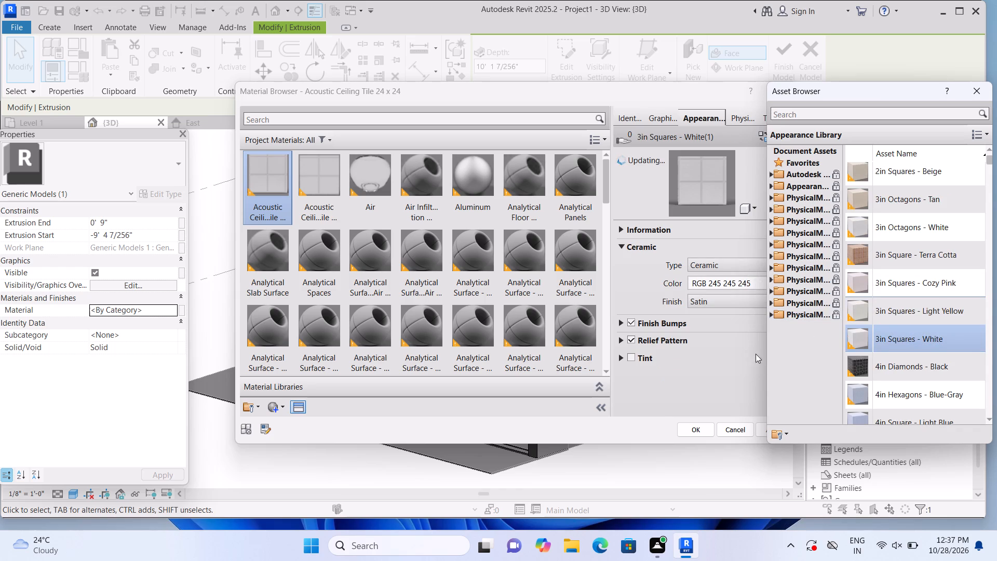
double_click(926, 322)
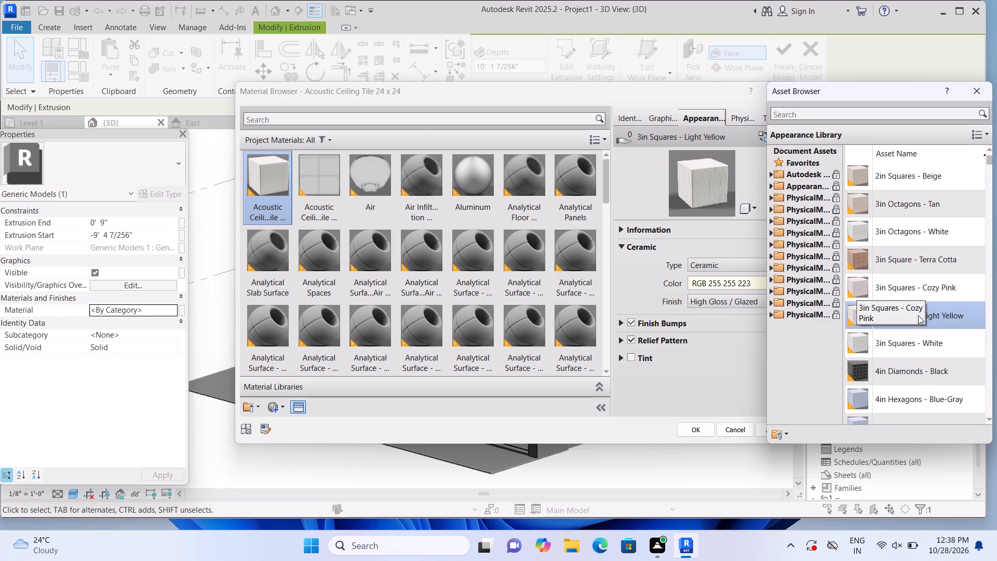
click(989, 92)
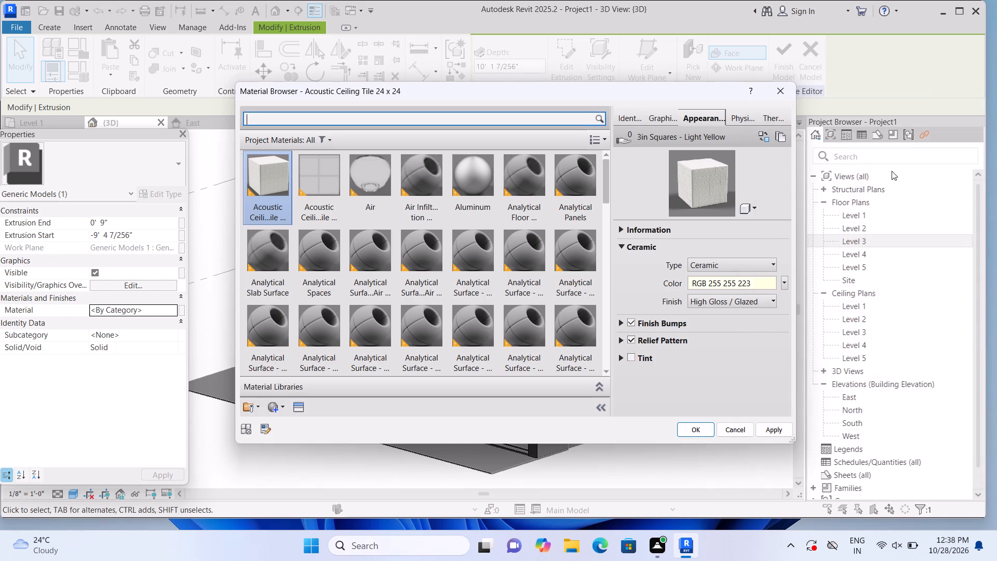
click(774, 434)
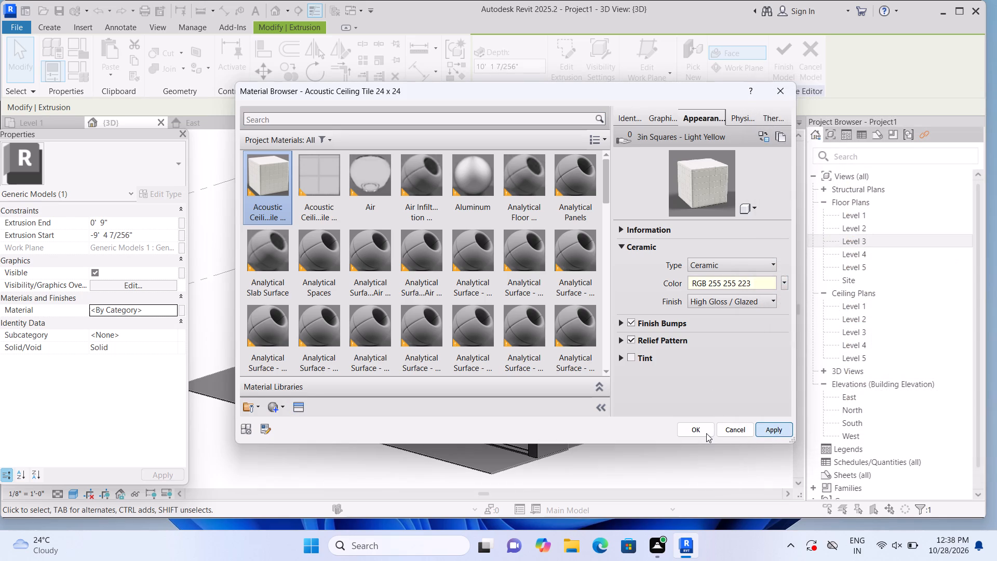
click(706, 432)
click(690, 450)
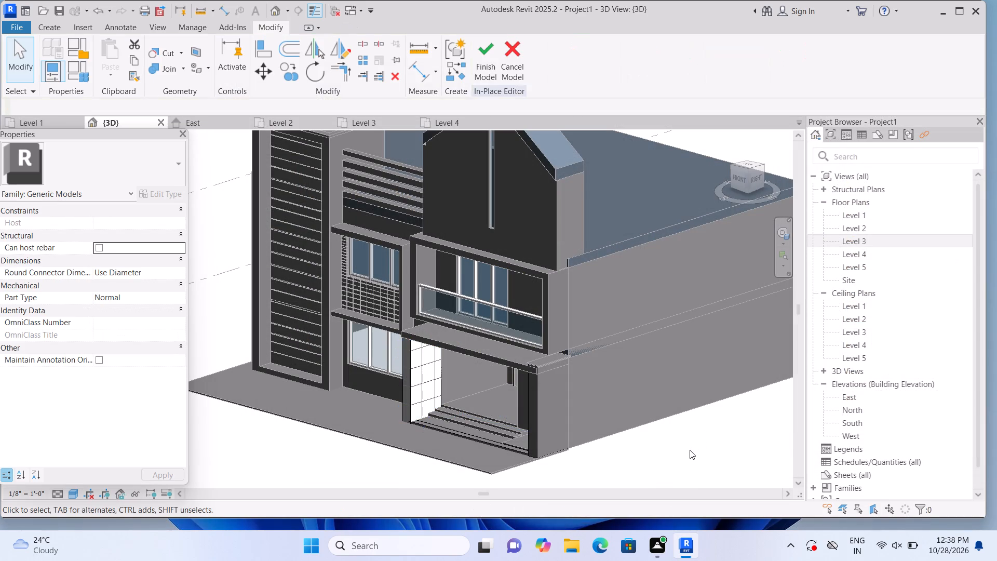
Check the facade and the tiled entrance pier in the Realistic visual style, and return the 3D view to Shaded.
middle_drag(659, 422, 644, 403)
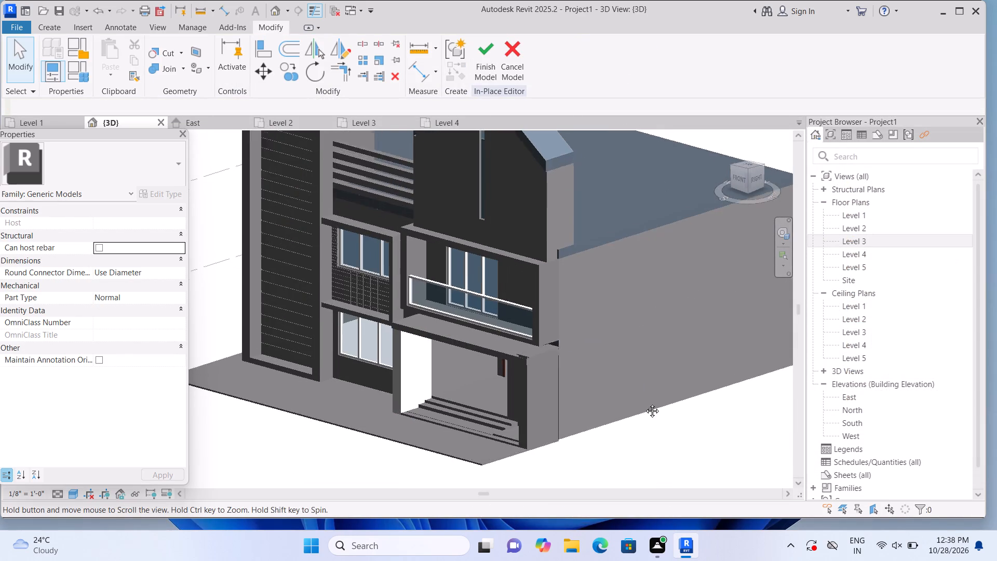
middle_drag(644, 403, 627, 365)
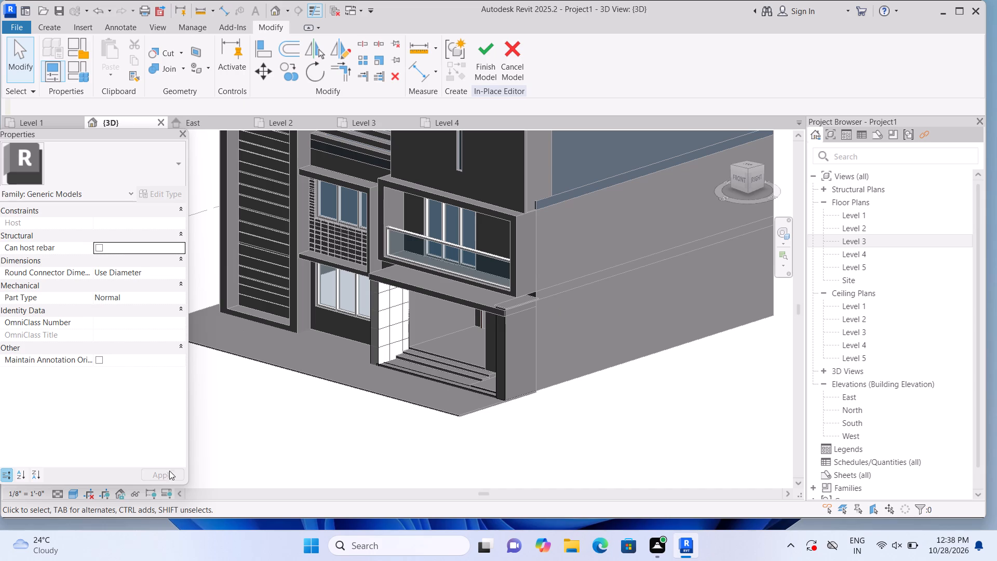
click(71, 497)
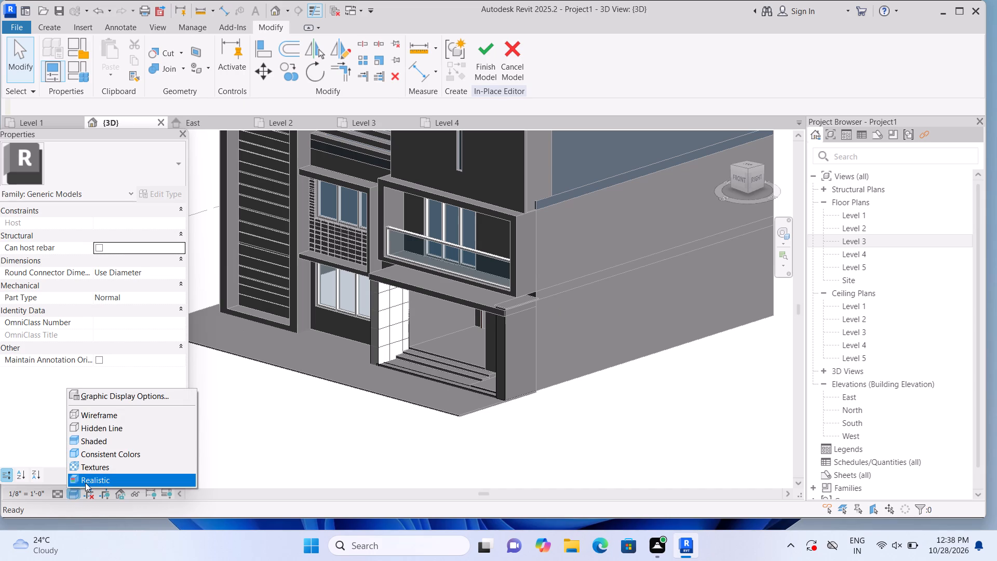
click(89, 480)
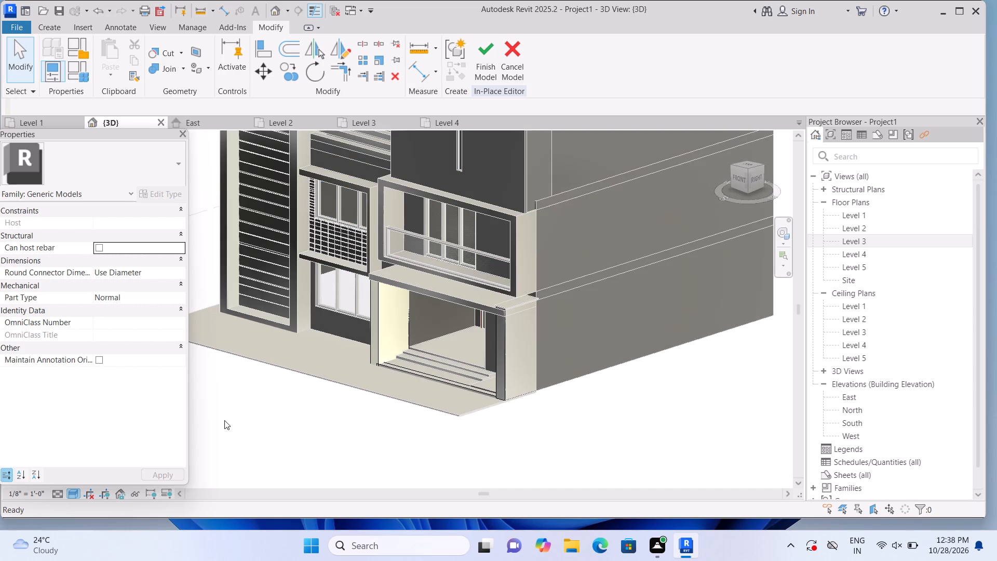
scroll(234, 416, up, 1)
middle_drag(257, 430, 296, 463)
scroll(297, 463, down, 2)
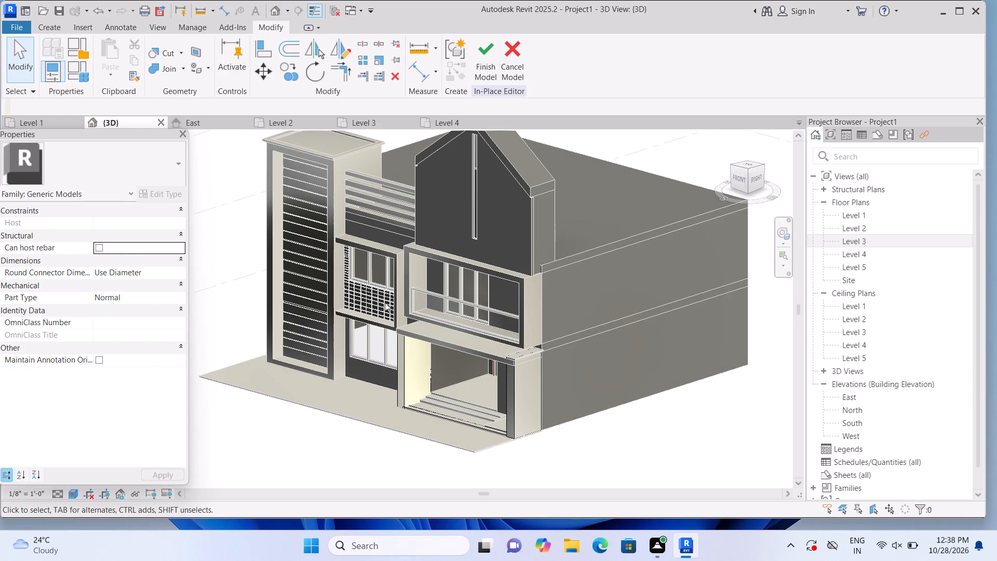
scroll(385, 302, up, 2)
scroll(385, 310, down, 2)
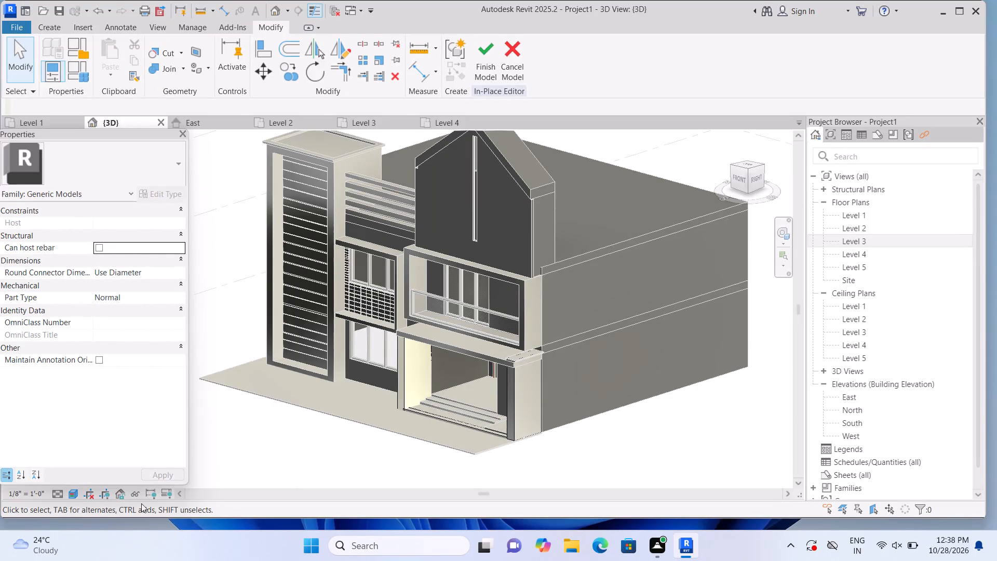
click(77, 495)
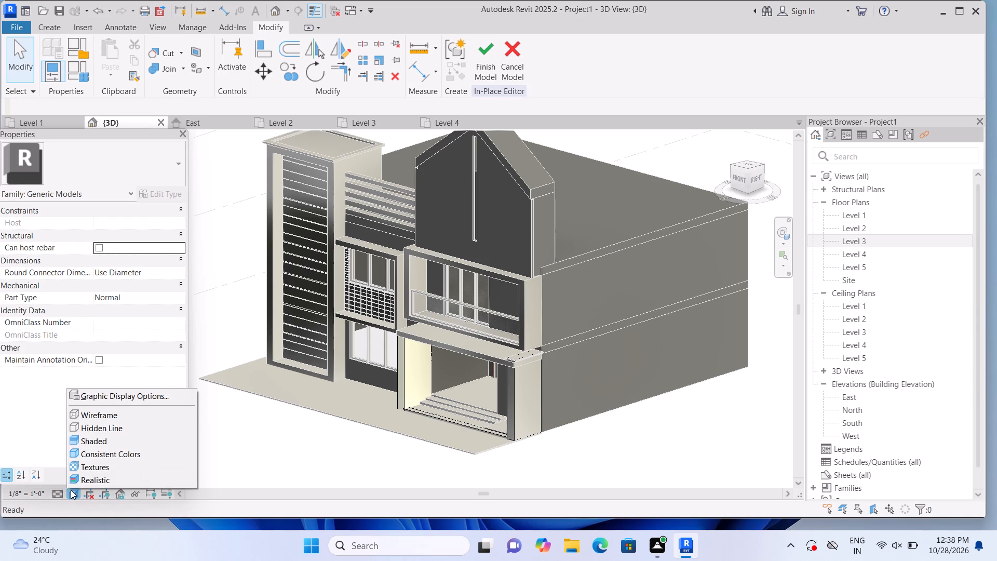
click(123, 439)
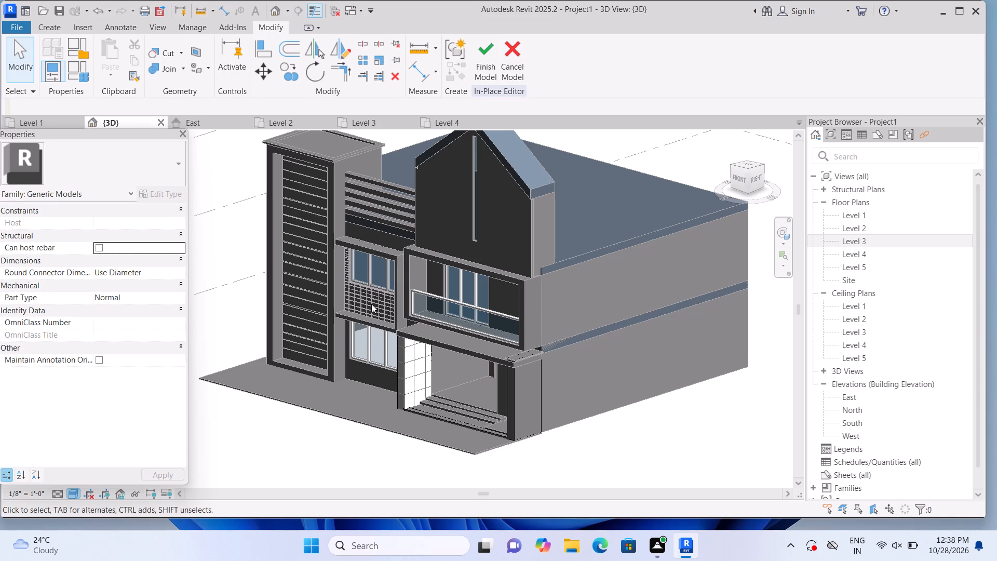
Finish the in-place model of the entrance frame's side piers.
scroll(374, 306, up, 1)
middle_drag(388, 324, 410, 355)
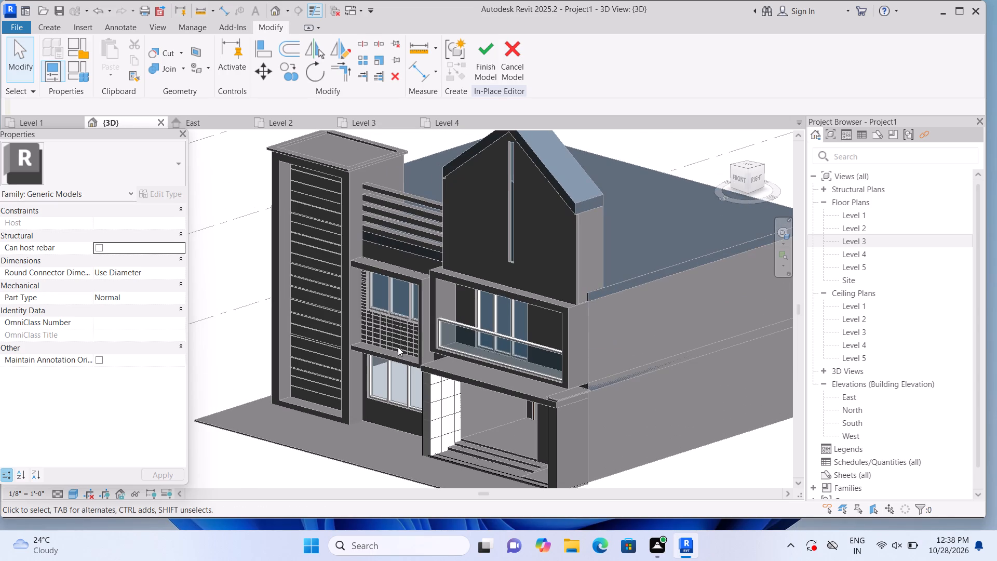
click(388, 333)
click(491, 79)
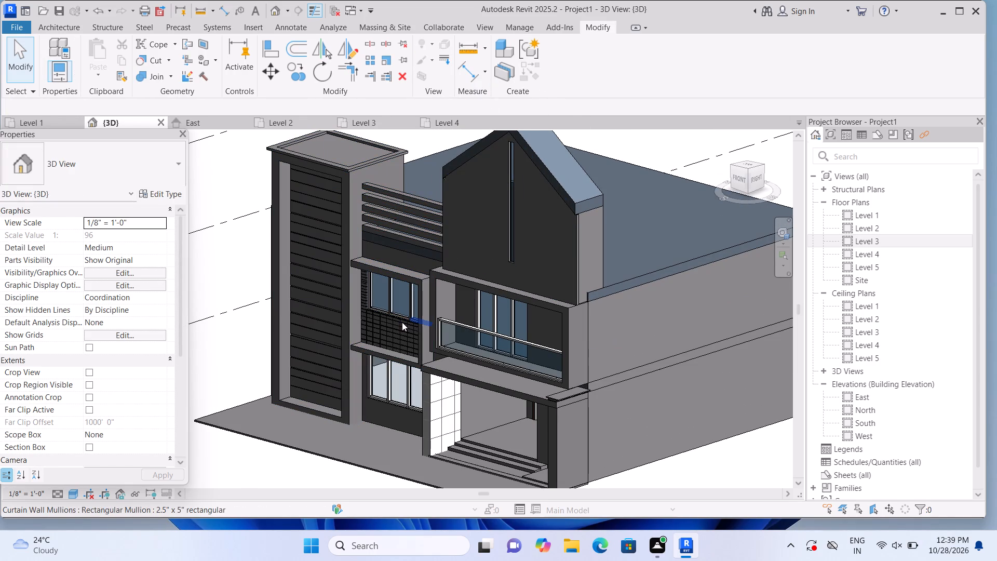
Open the in-place model of the tower and the adjoining window surround for editing.
click(399, 323)
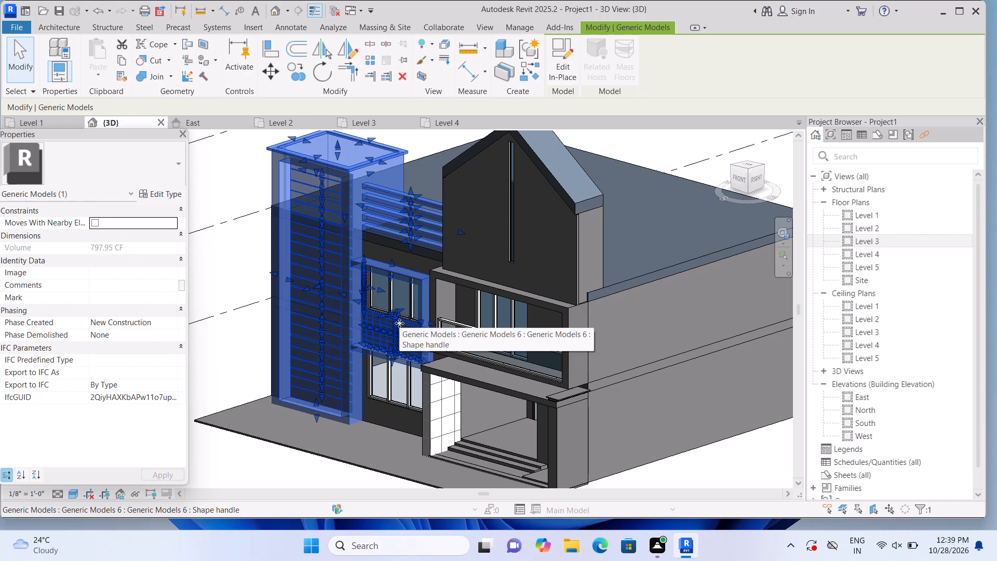
click(567, 77)
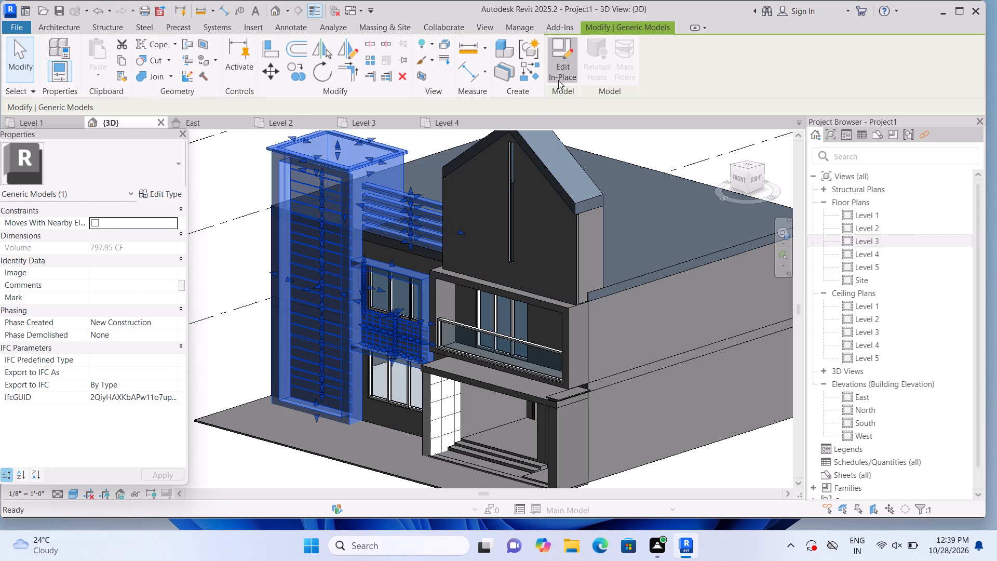
Examine the vertical and horizontal groove voids in the wall panel below the first-floor window beside the tower.
click(385, 336)
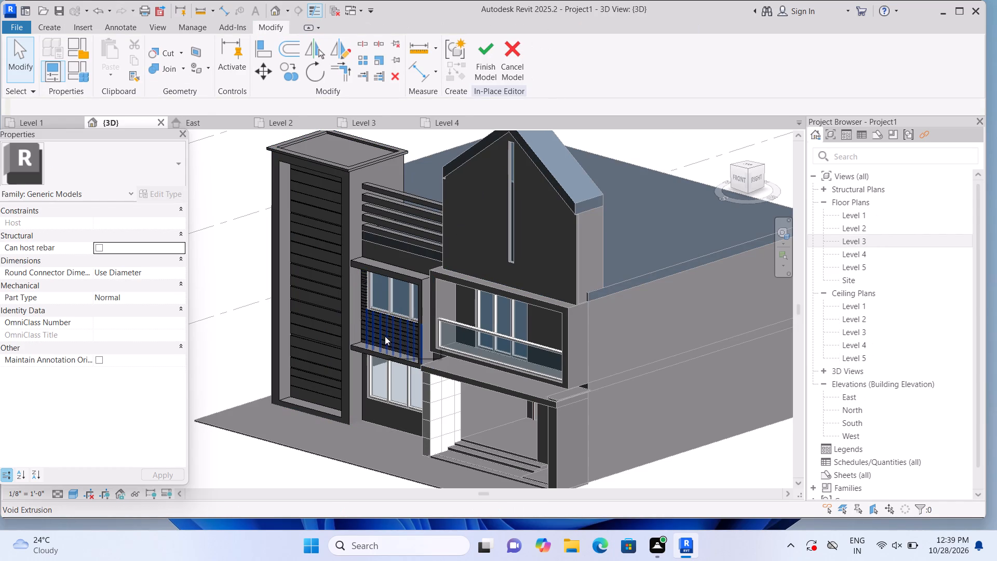
scroll(383, 335, up, 4)
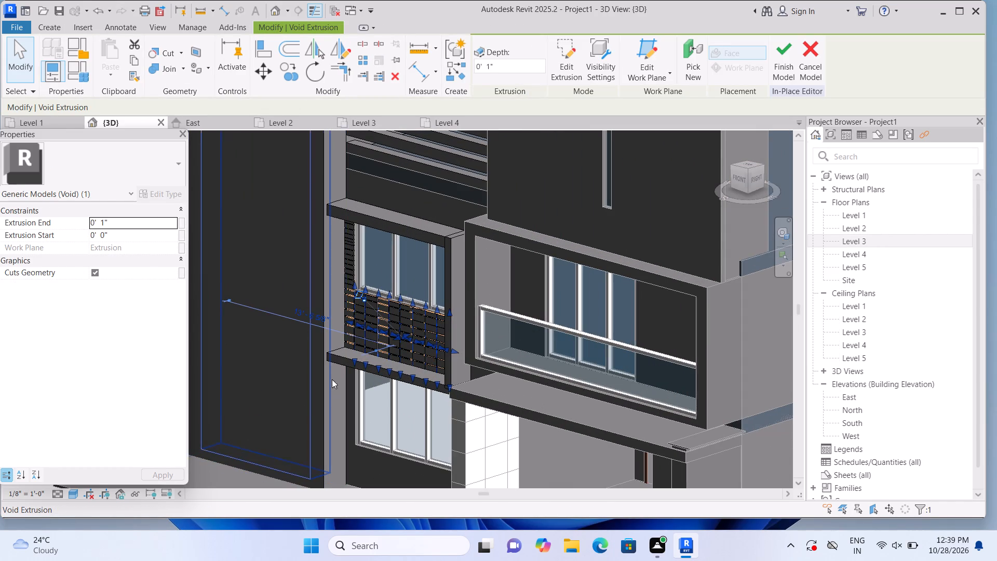
key(Escape)
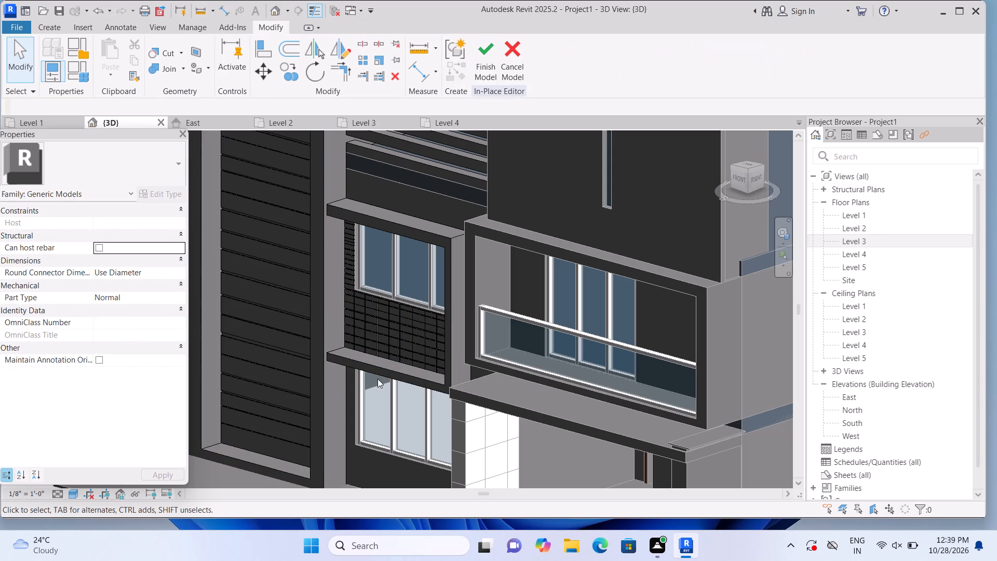
click(366, 313)
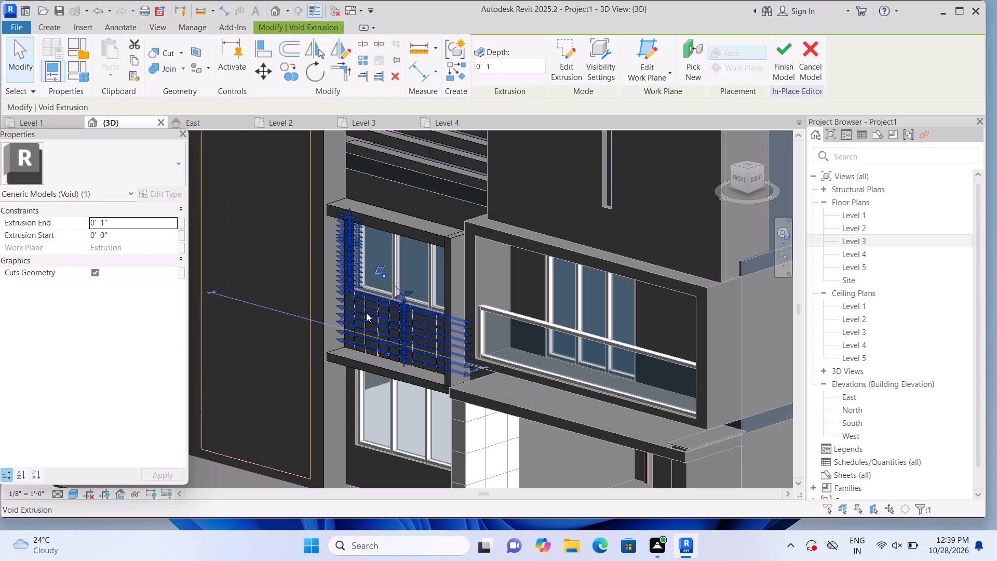
scroll(310, 392, down, 4)
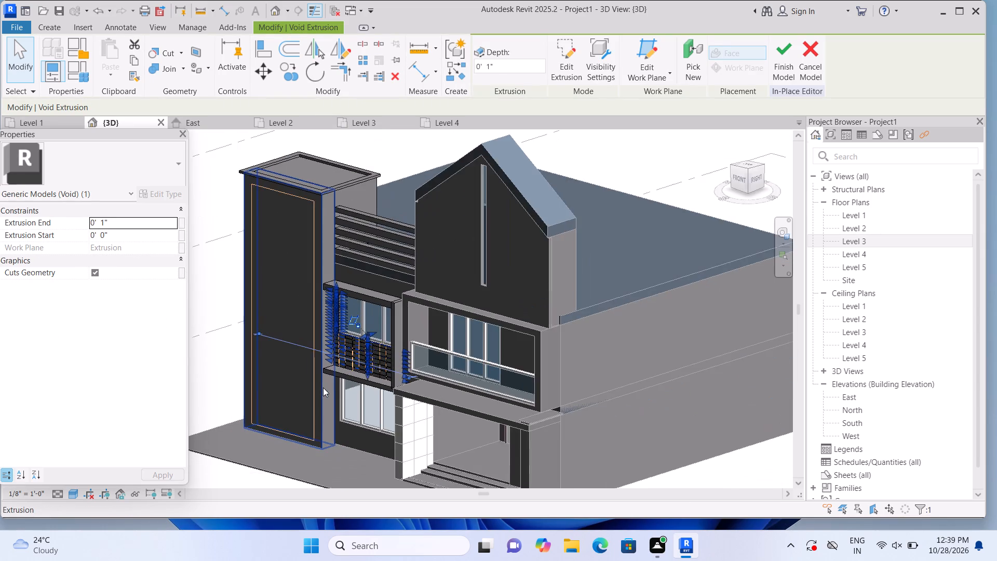
Examine the horizontal groove voids on the tower's recessed front face.
middle_drag(324, 388, 373, 329)
click(233, 310)
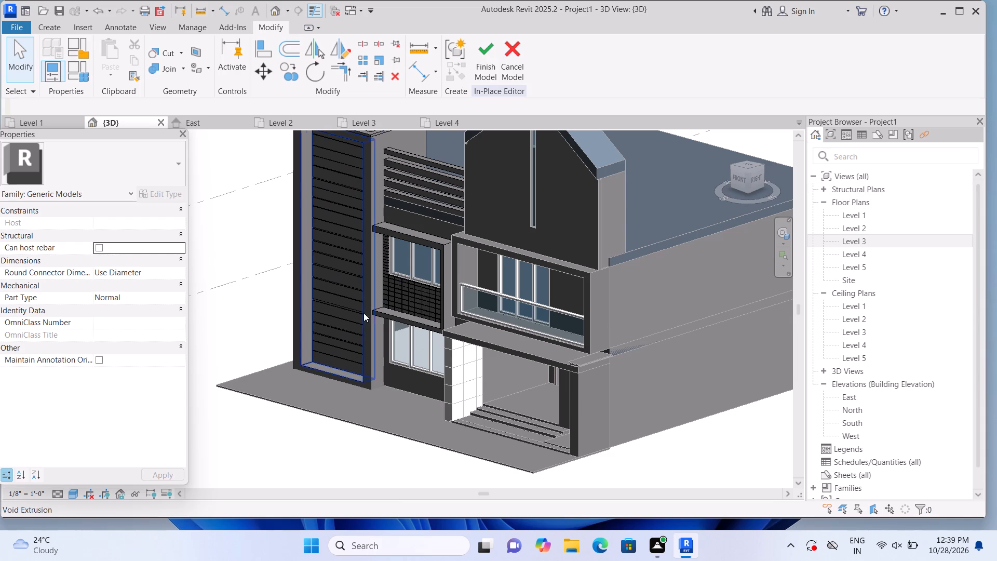
click(343, 287)
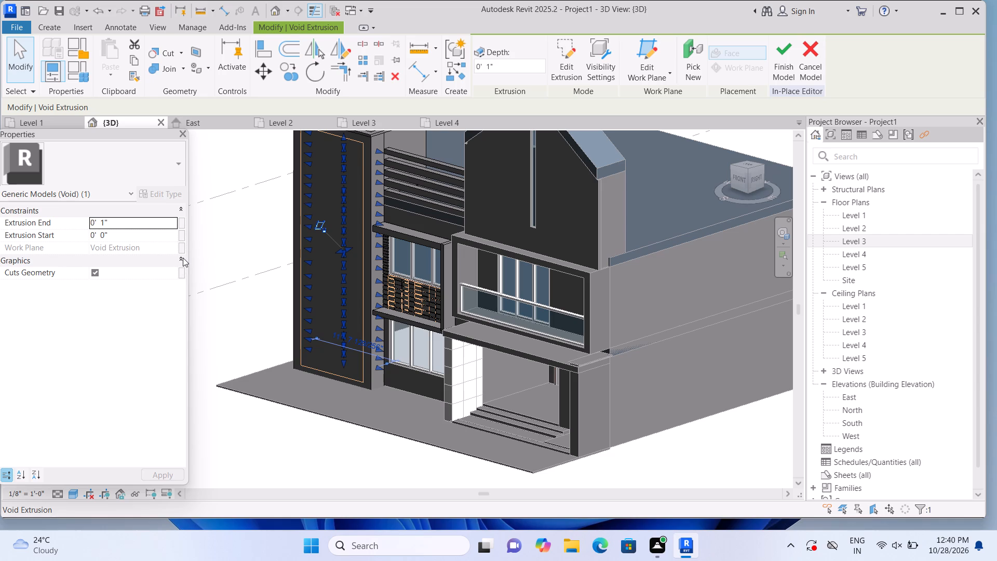
click(181, 257)
click(181, 257)
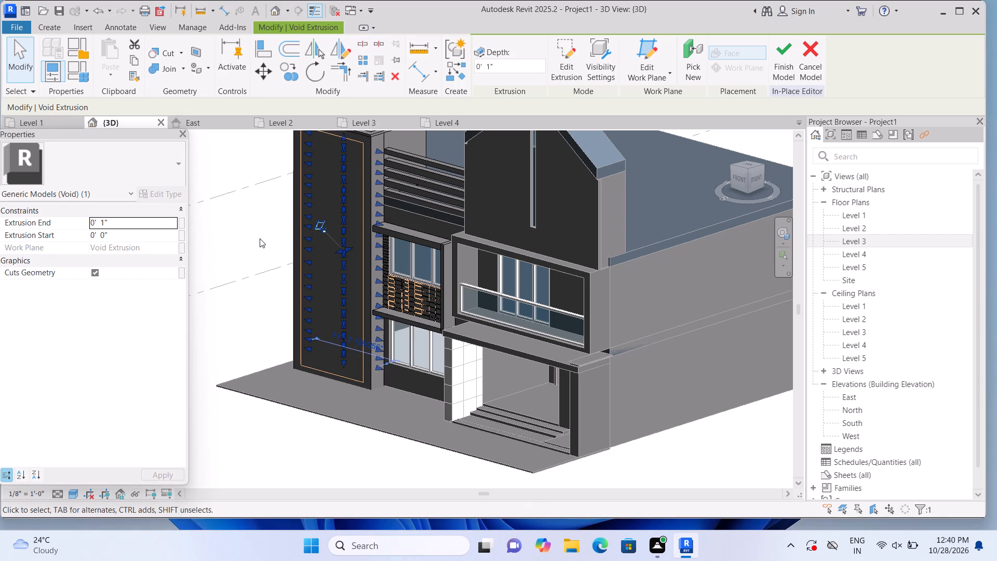
key(Escape)
click(326, 266)
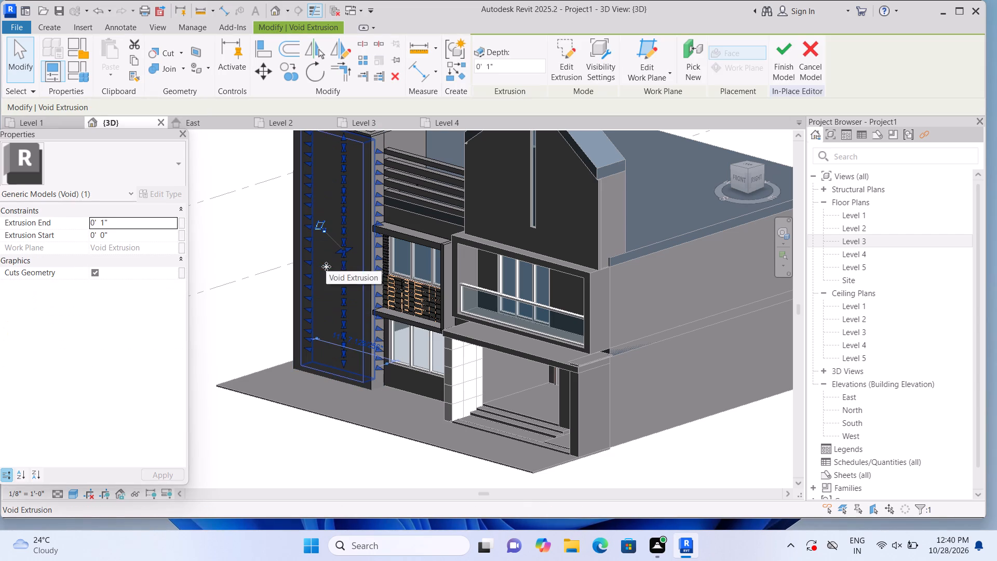
click(233, 248)
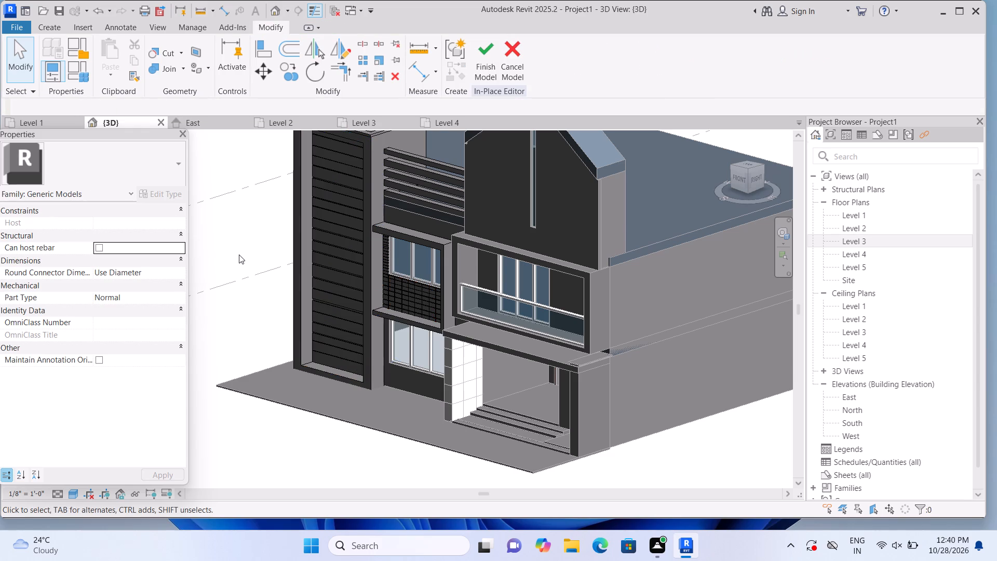
Inspect the groove voids in the panel below the first-floor window against those on the tower face.
scroll(248, 268, down, 2)
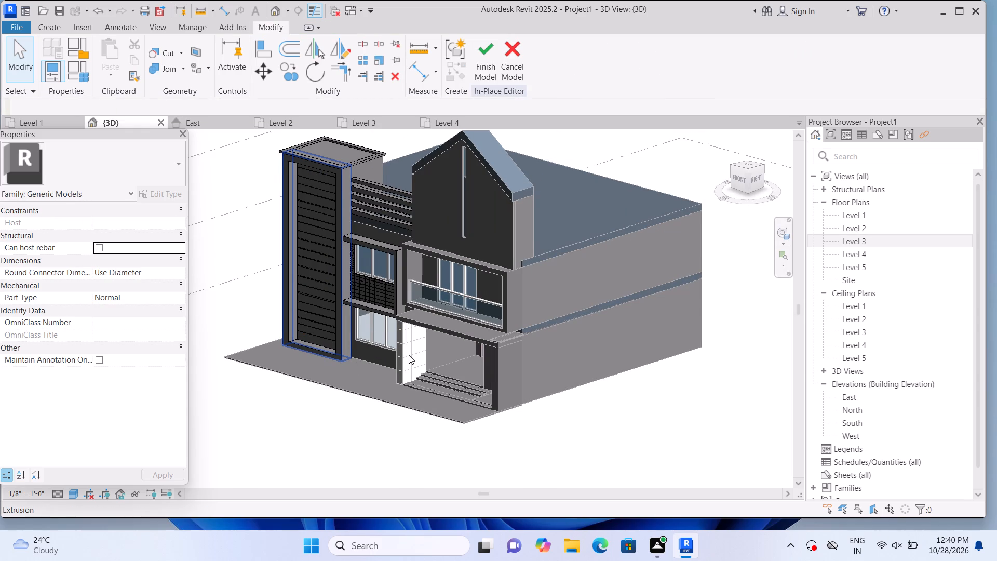
scroll(409, 355, up, 3)
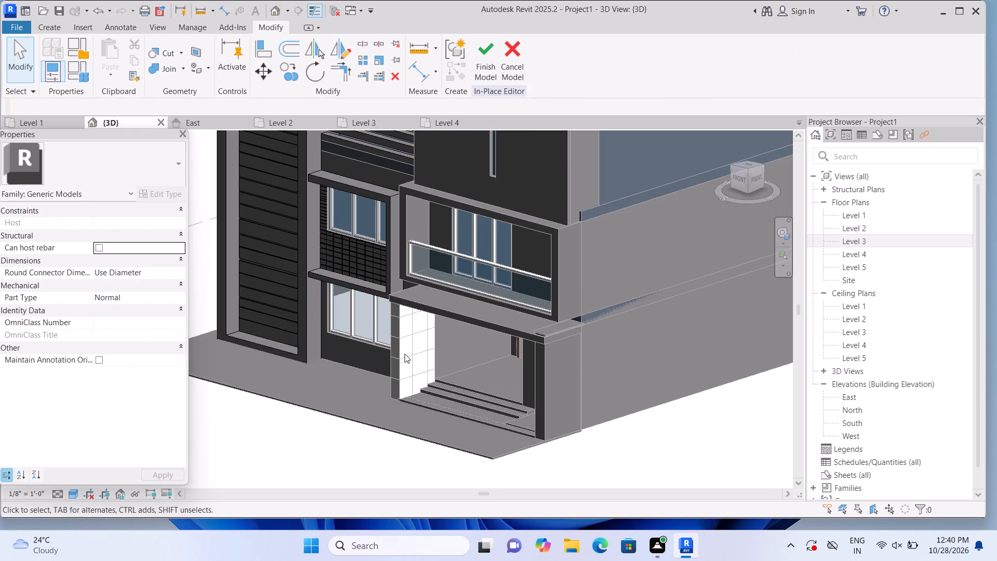
scroll(412, 350, up, 1)
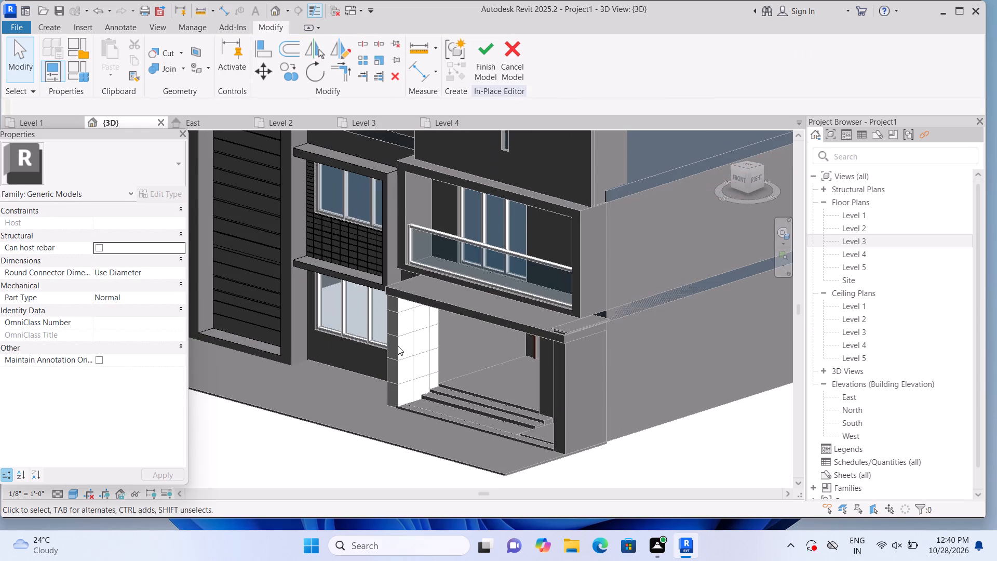
click(397, 346)
click(571, 362)
scroll(470, 276, down, 2)
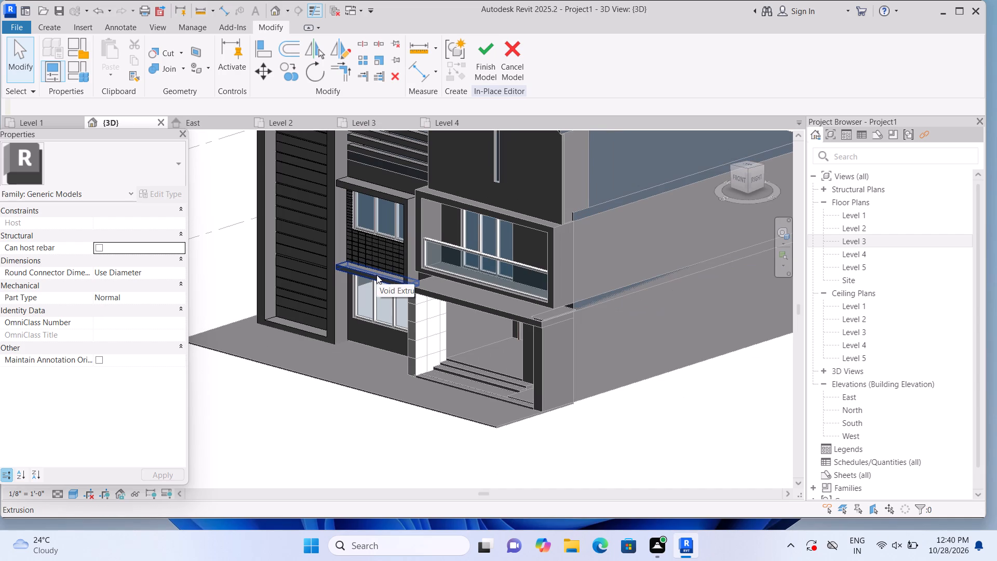
click(381, 252)
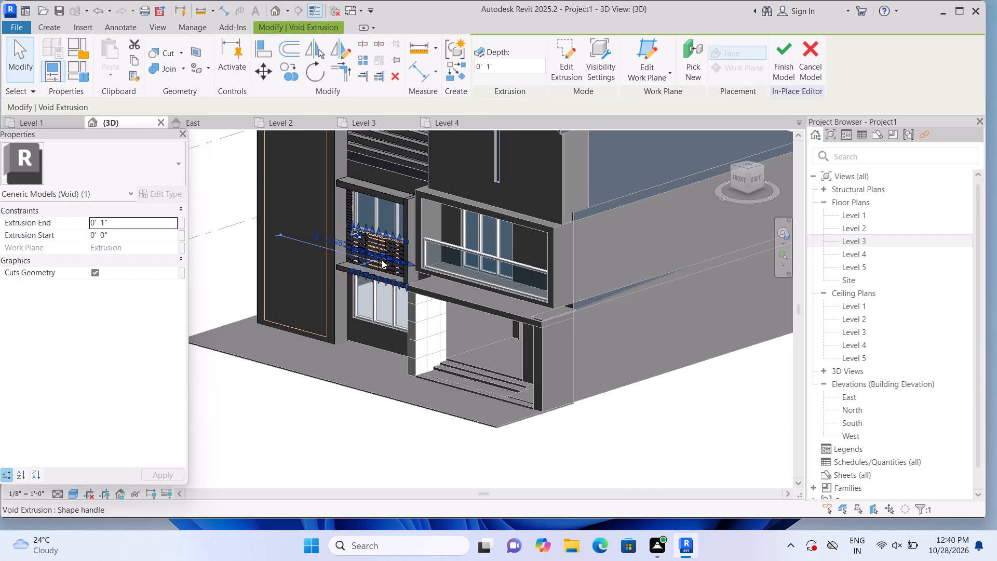
click(326, 396)
middle_drag(325, 419, 333, 473)
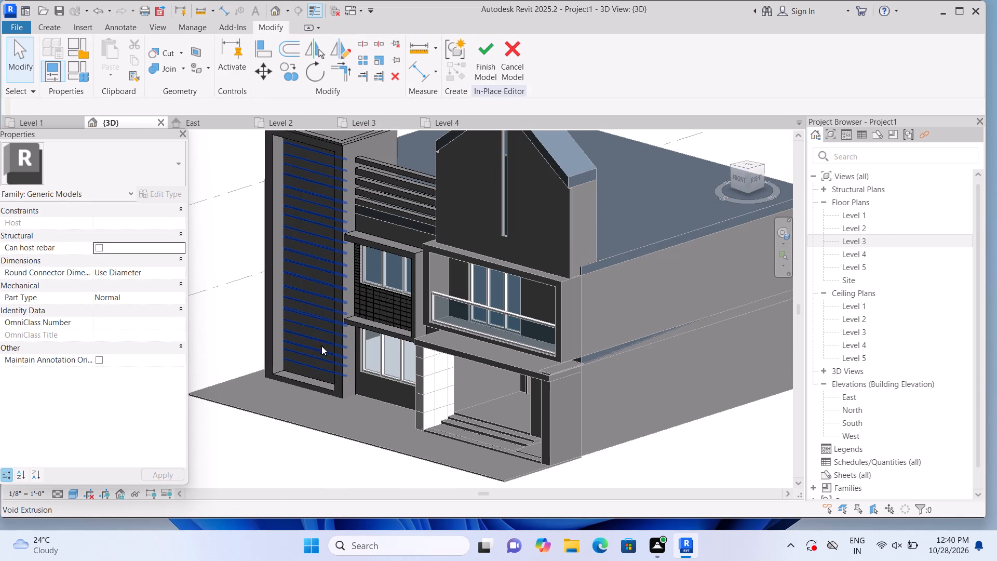
click(304, 321)
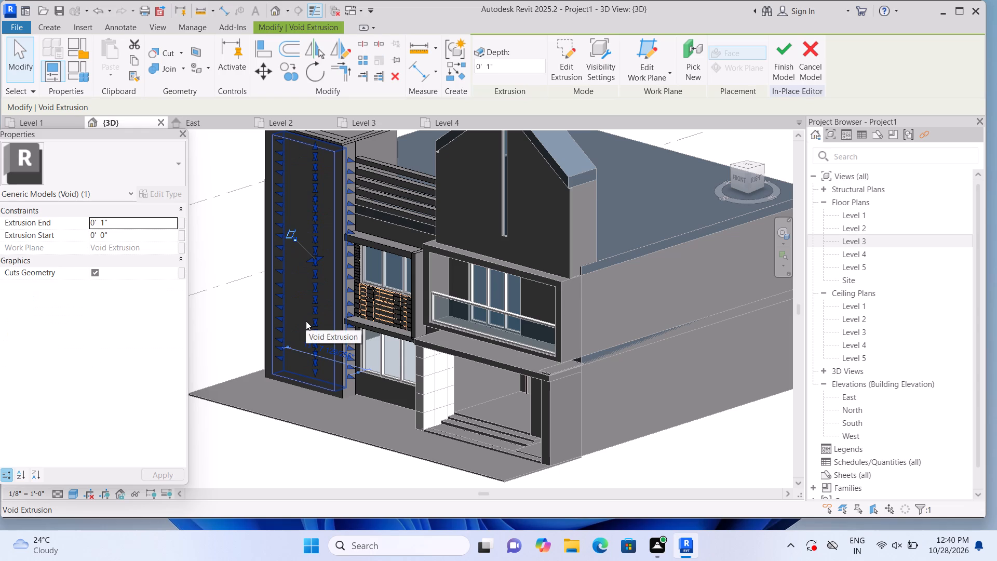
click(227, 342)
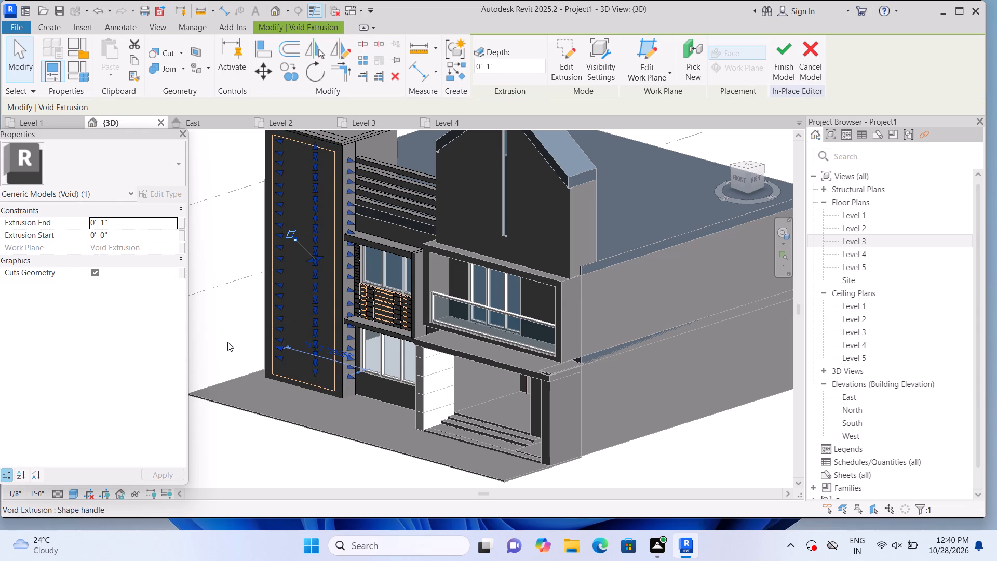
Finish the in-place model of the tower and the adjoining window surround.
scroll(227, 342, down, 2)
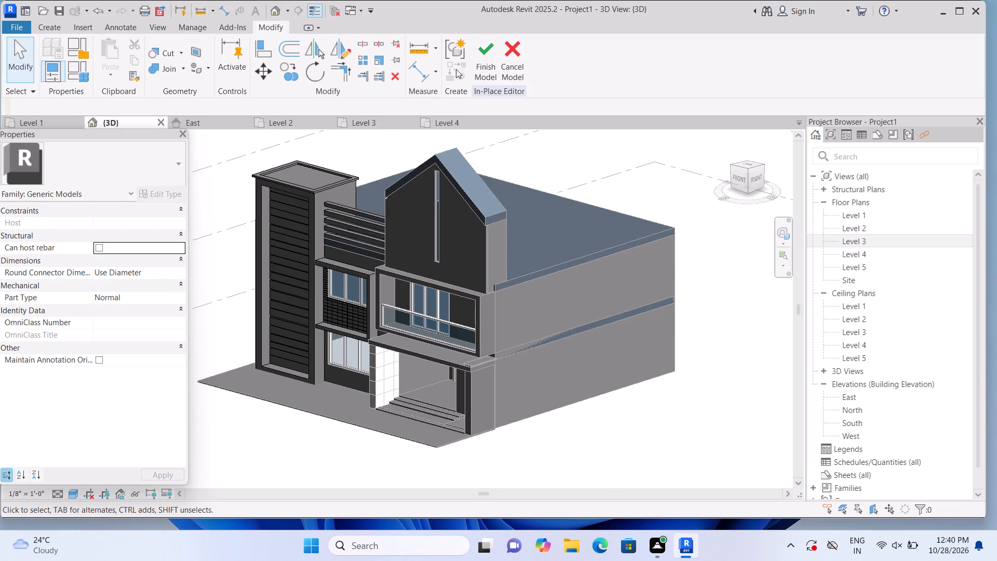
middle_drag(638, 257, 692, 291)
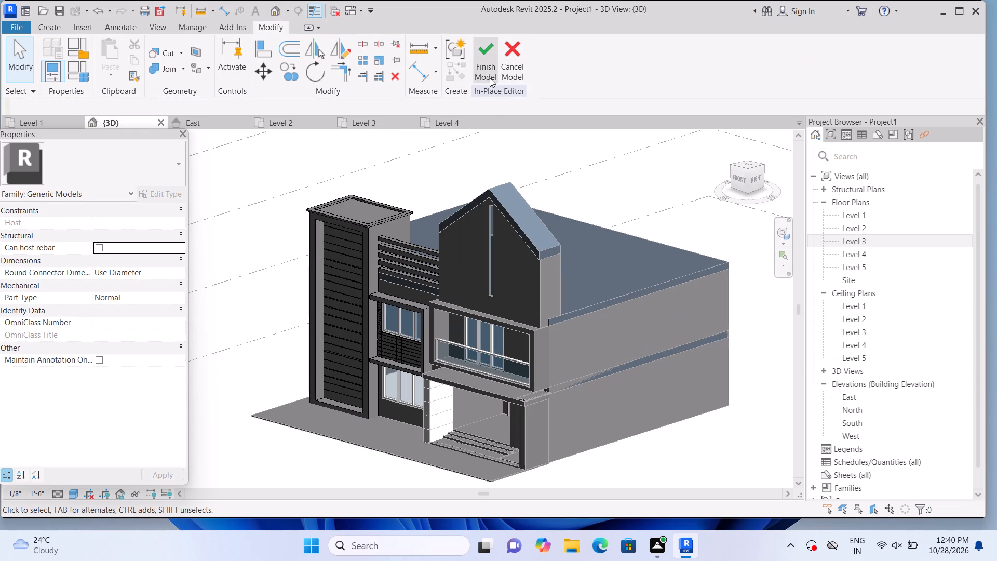
click(488, 77)
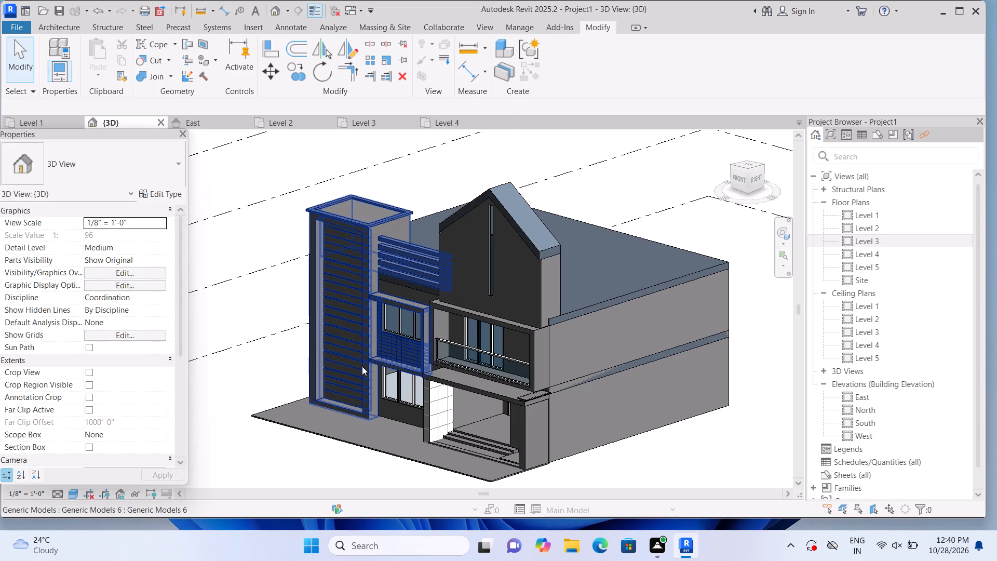
click(362, 367)
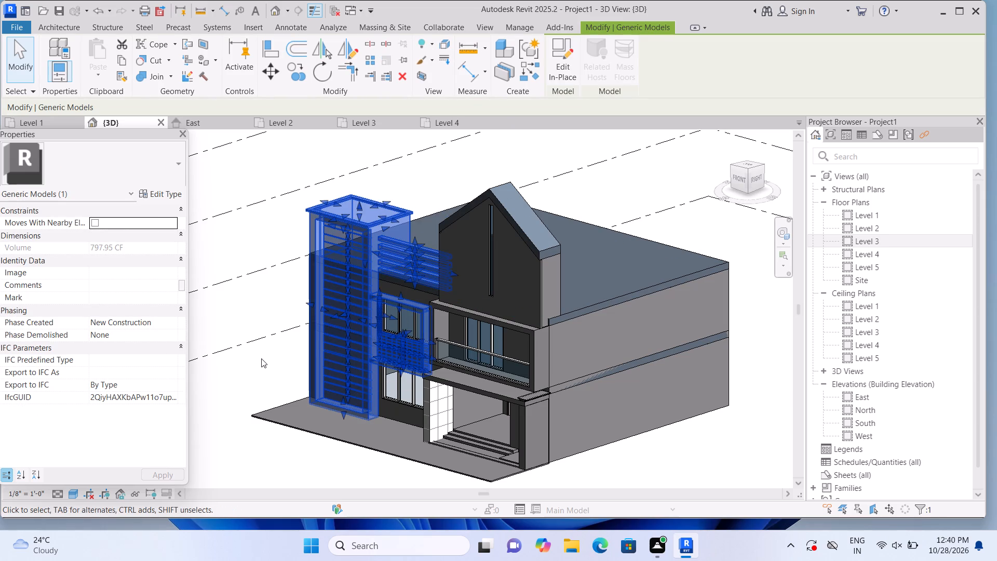
click(261, 358)
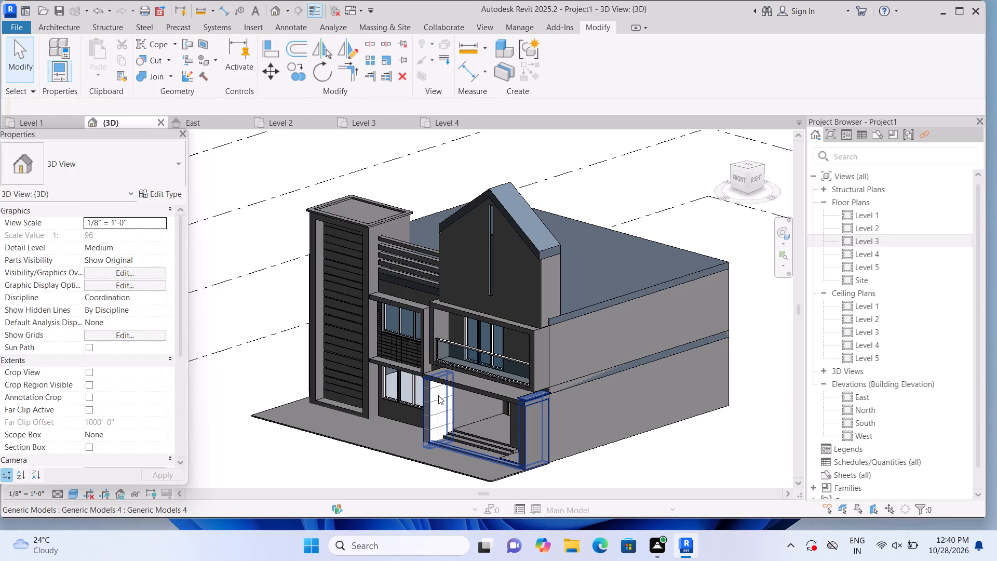
Open the in-place model of the entrance's side piers for editing.
click(438, 395)
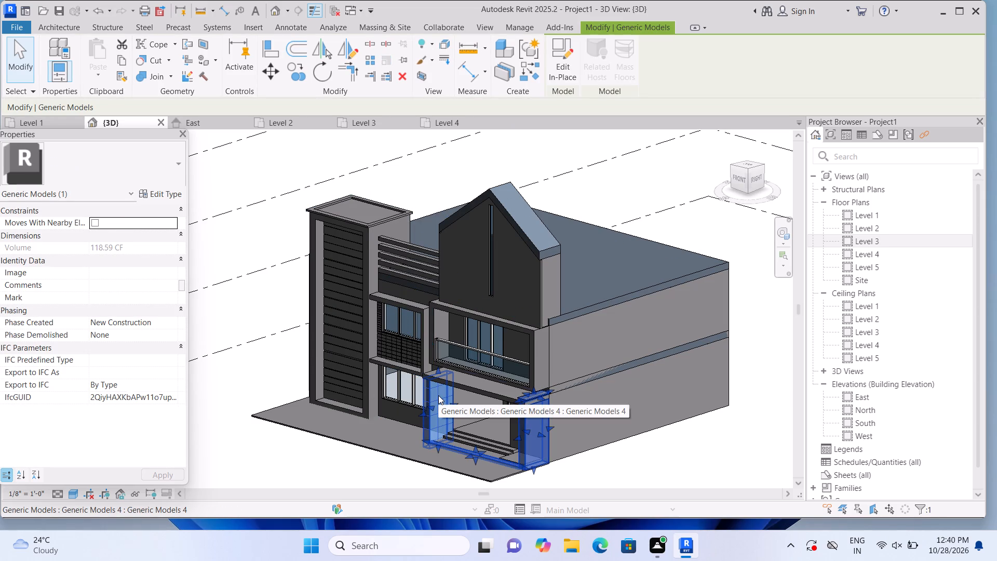
click(570, 74)
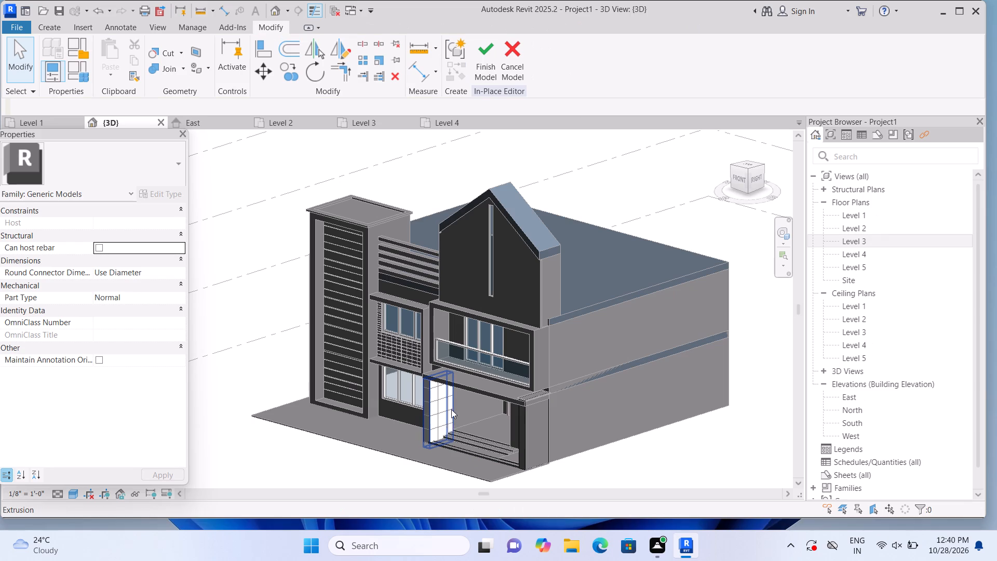
Examine the entrance pier extrusions and the grooved window panel beside them.
click(445, 421)
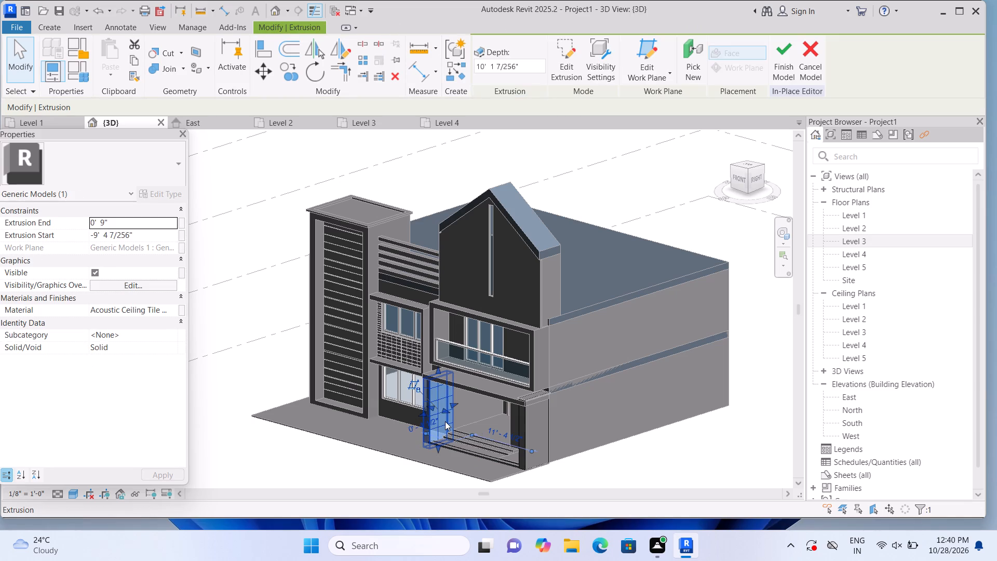
click(281, 448)
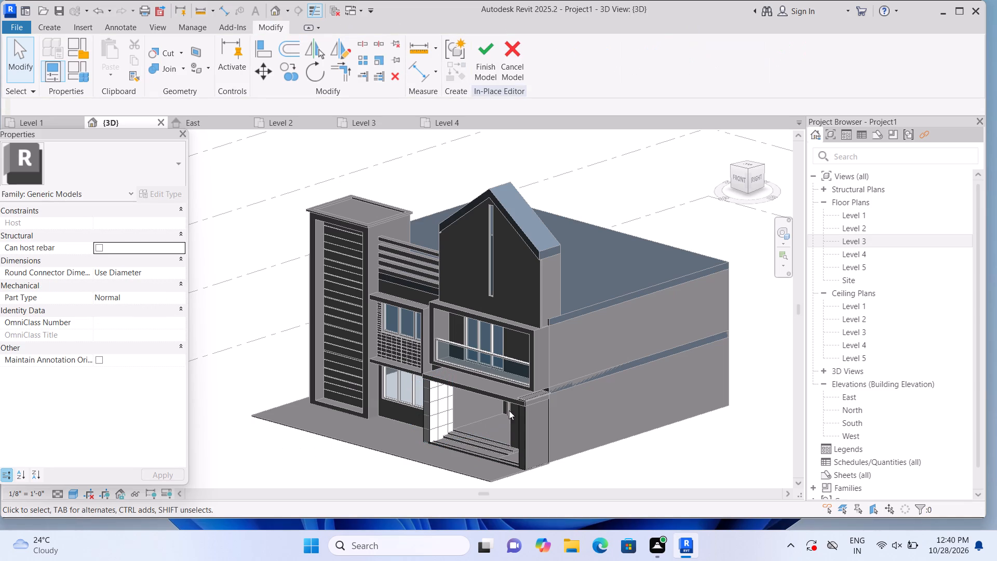
click(516, 398)
click(299, 449)
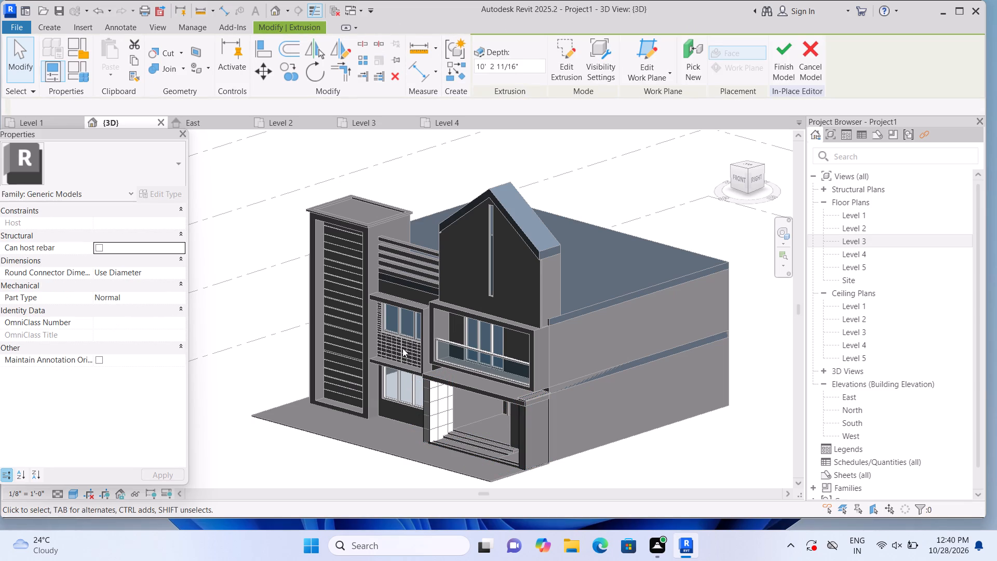
middle_drag(425, 324, 436, 280)
scroll(410, 291, up, 4)
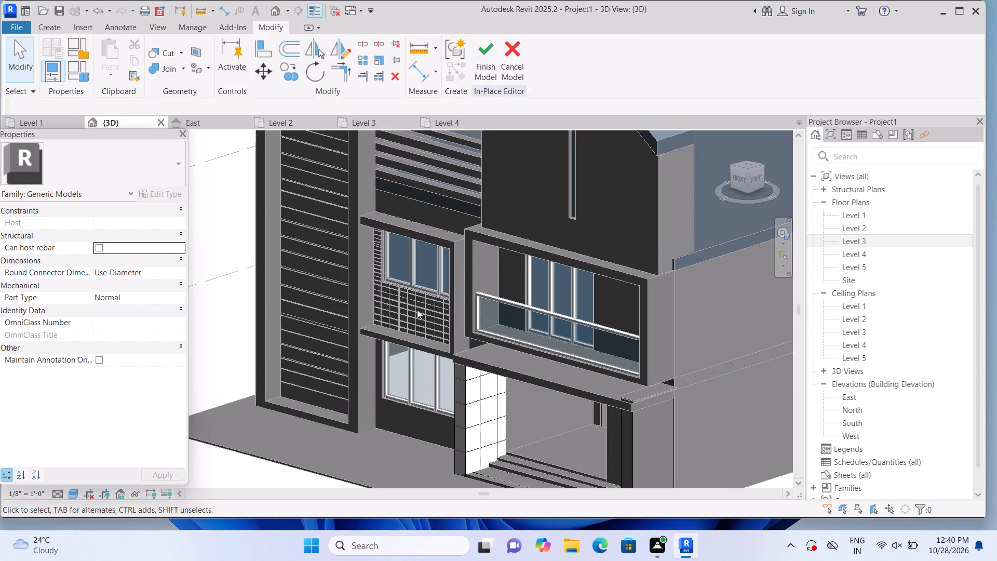
click(417, 310)
scroll(417, 310, down, 4)
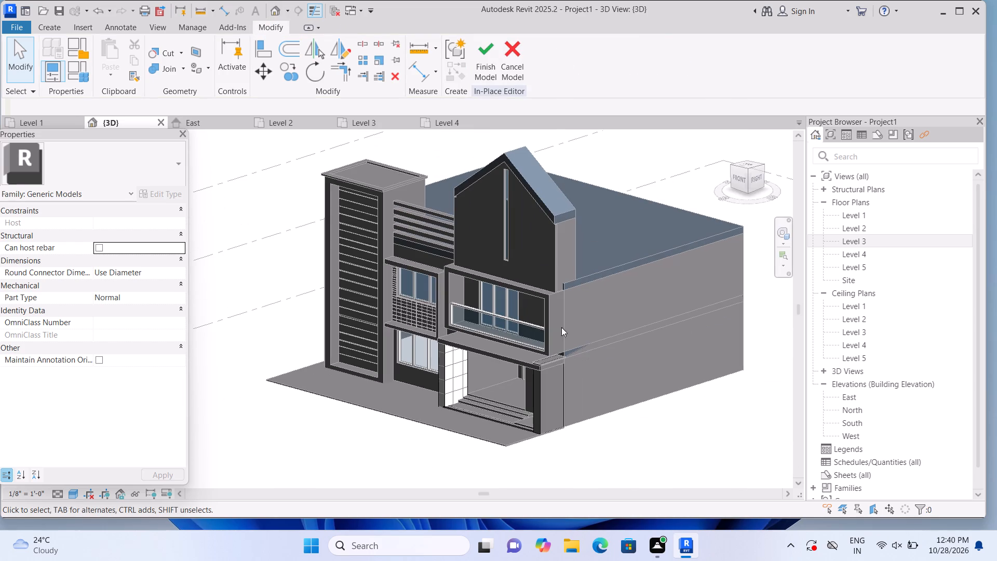
Set the 3D view's visual style to Realistic.
click(74, 497)
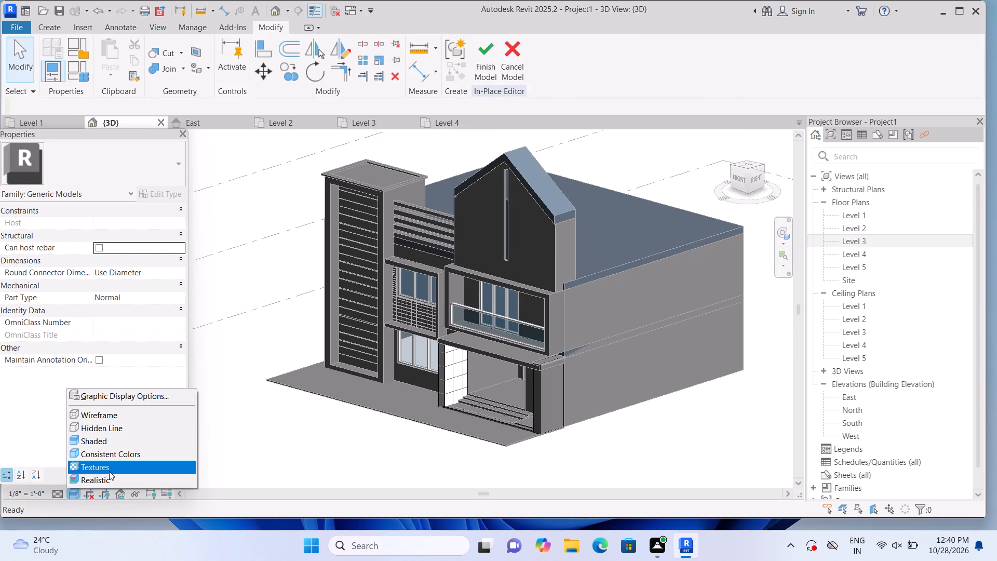
click(110, 480)
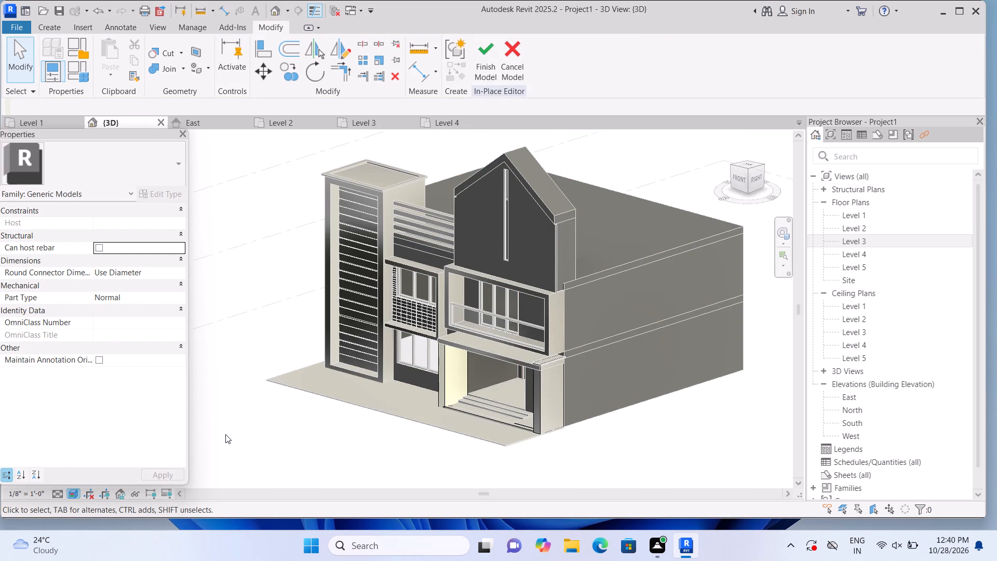
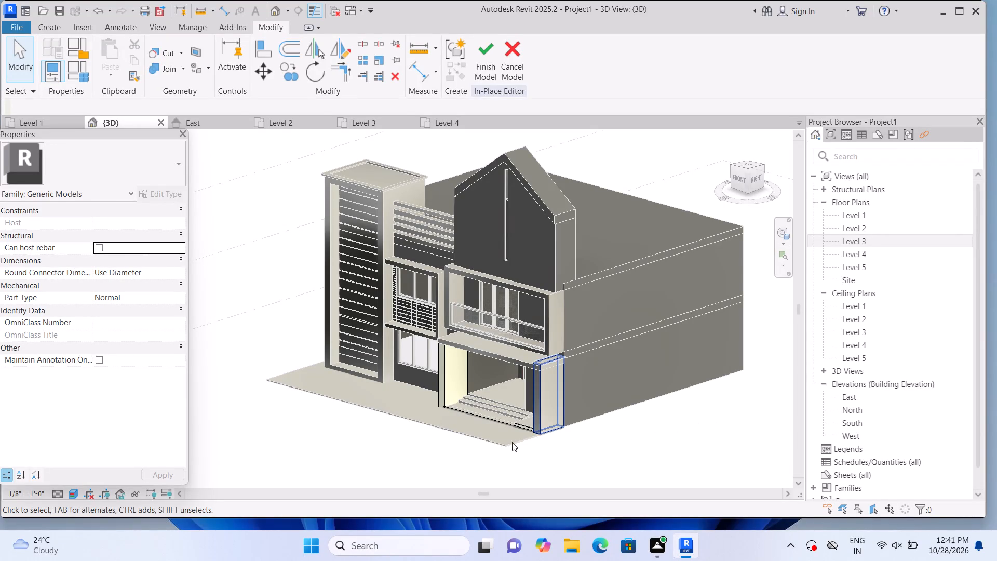
Examine the house's front facade in the realistic 3D view, from an angle and straight on from the front.
scroll(478, 438, up, 1)
scroll(374, 393, up, 1)
middle_drag(370, 392, 366, 433)
scroll(366, 433, up, 2)
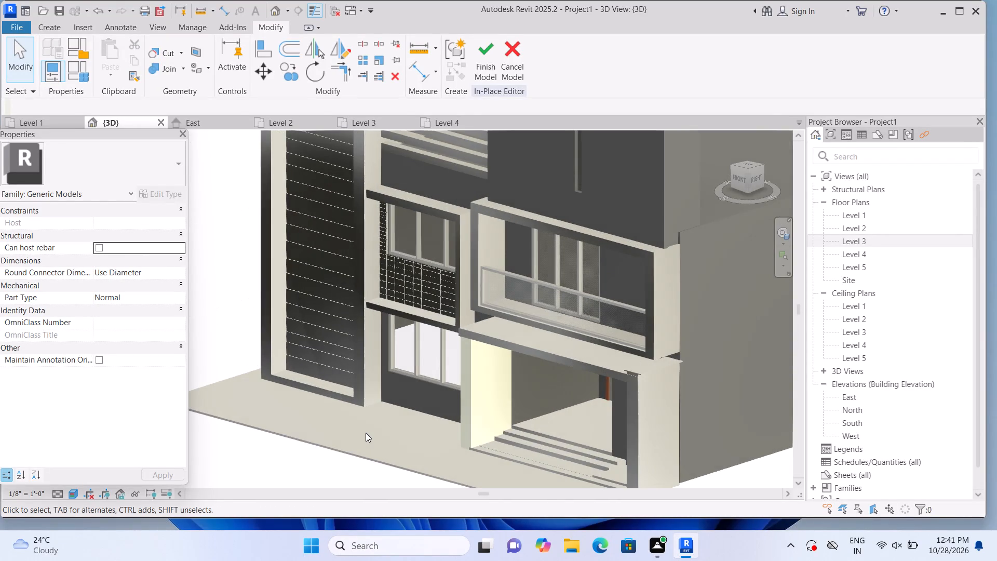
click(320, 328)
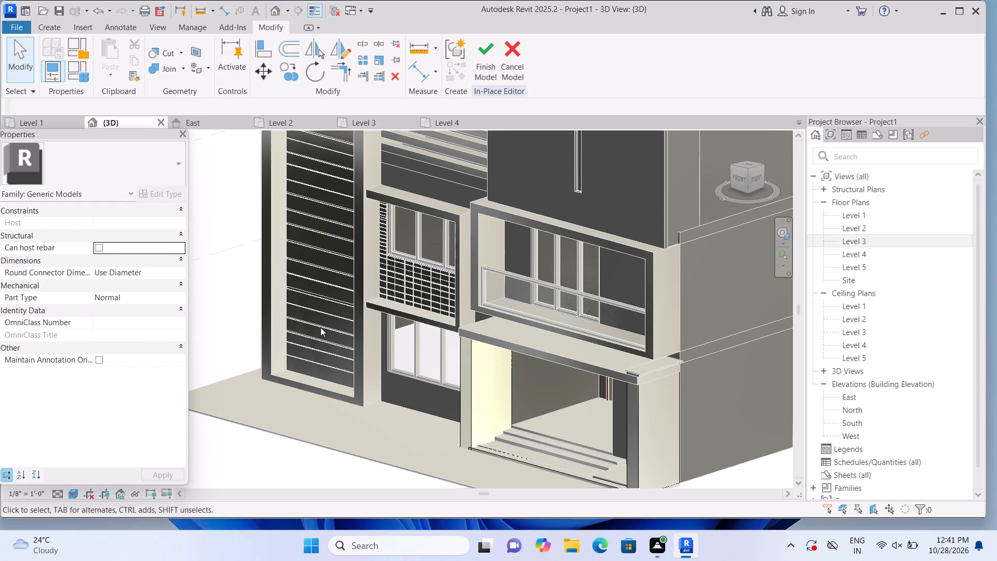
scroll(320, 327, down, 4)
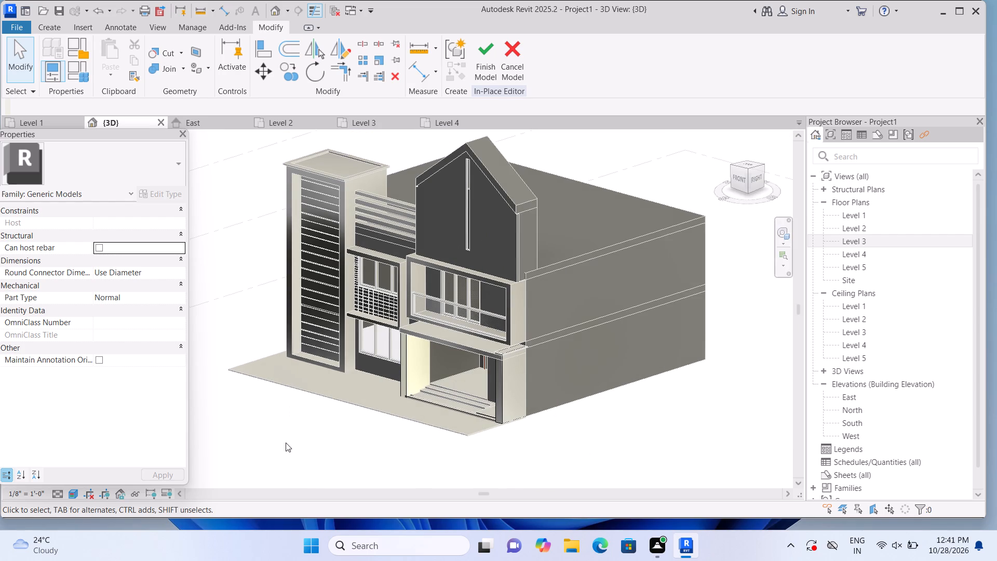
shift+middle_drag(294, 453, 391, 376)
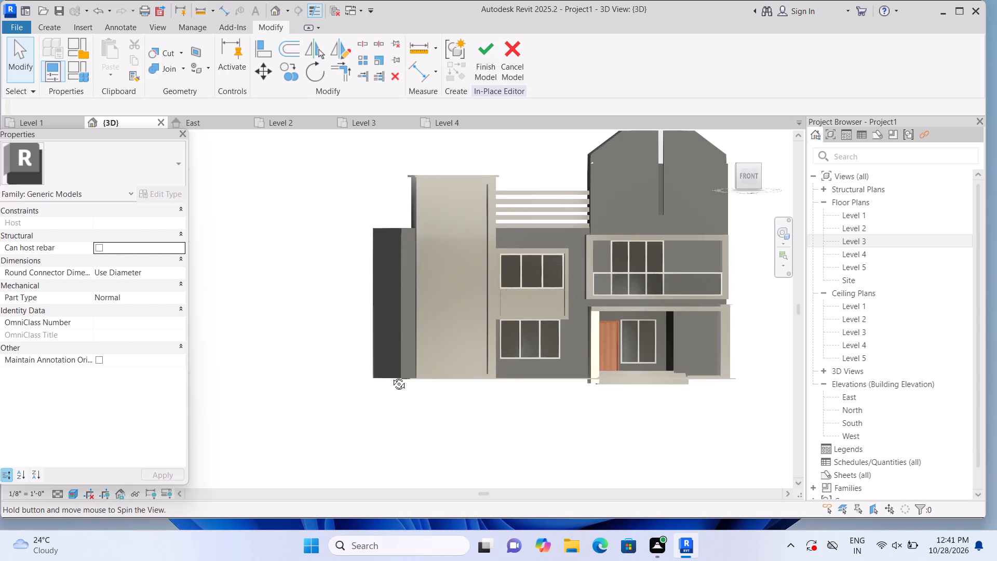
shift+middle_drag(391, 376, 314, 411)
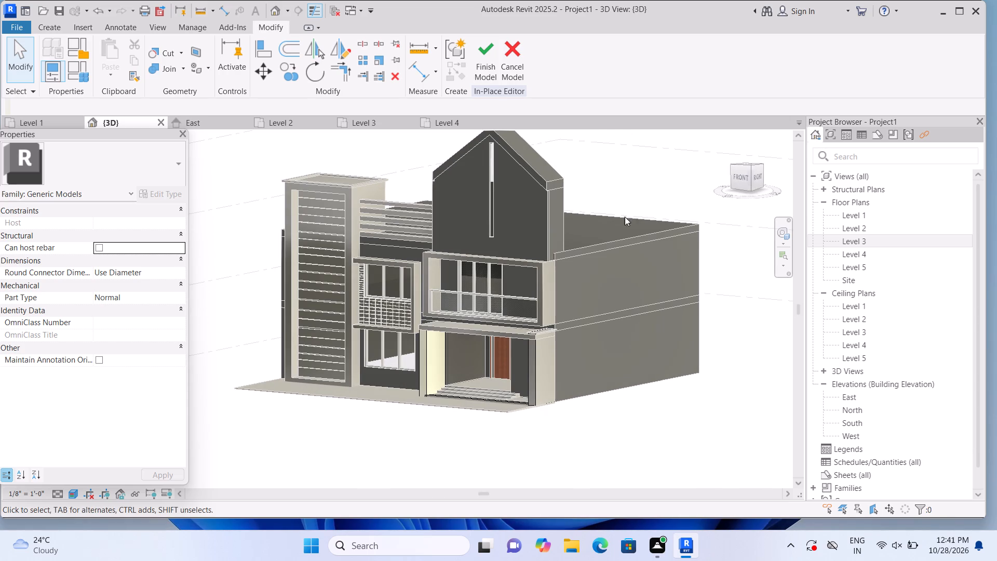
click(737, 169)
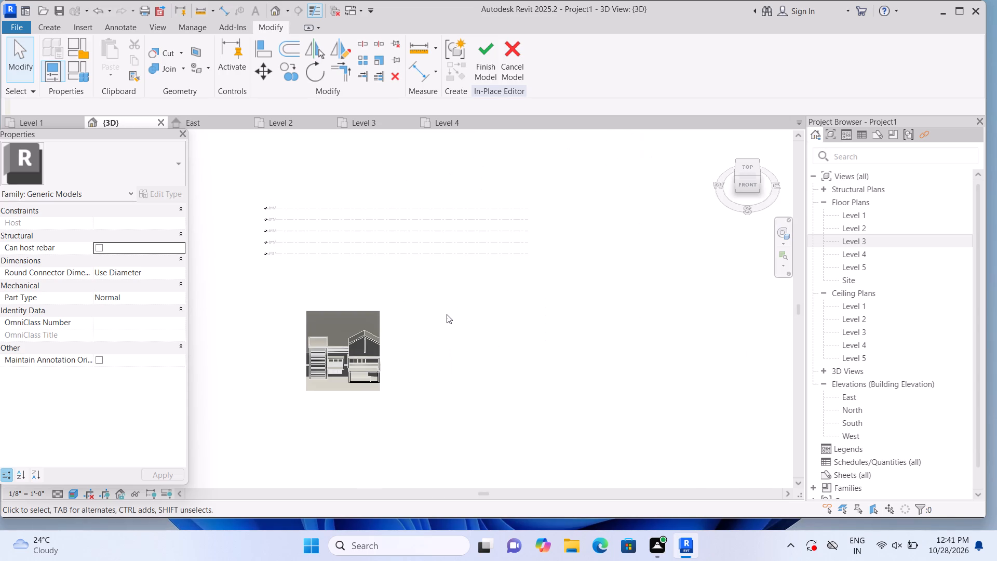
click(751, 184)
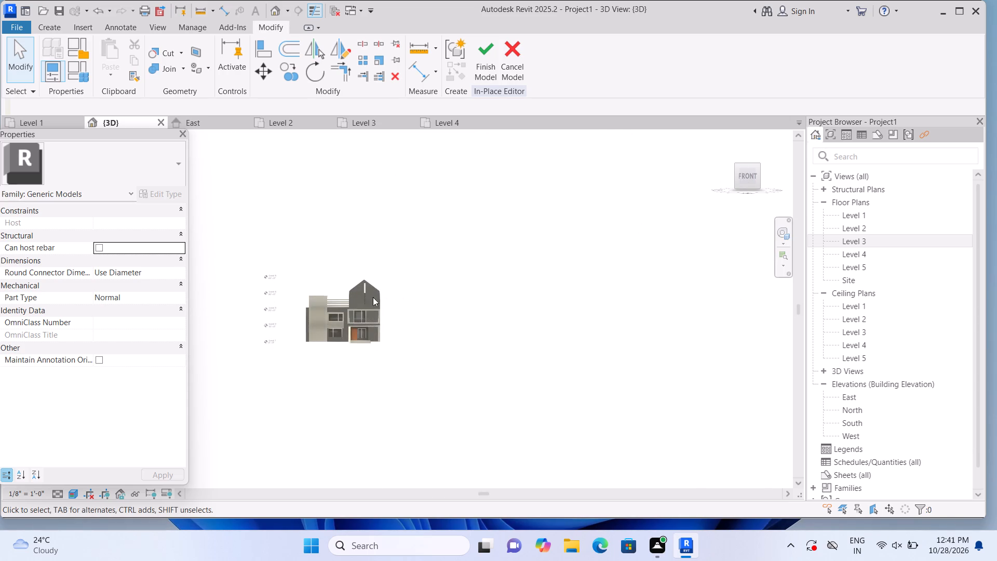
scroll(338, 301, up, 6)
scroll(237, 369, up, 4)
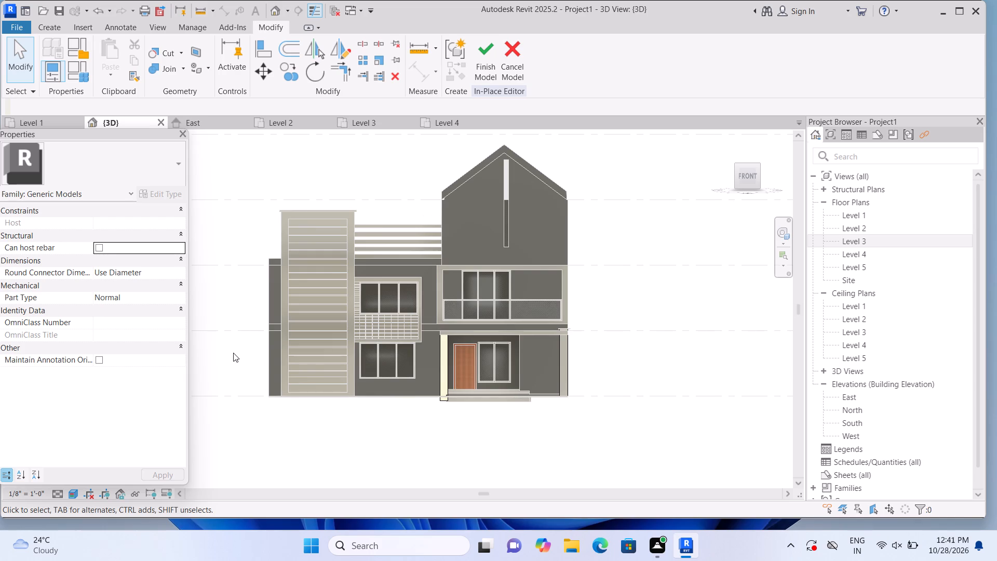
middle_drag(237, 357, 273, 377)
scroll(274, 377, up, 1)
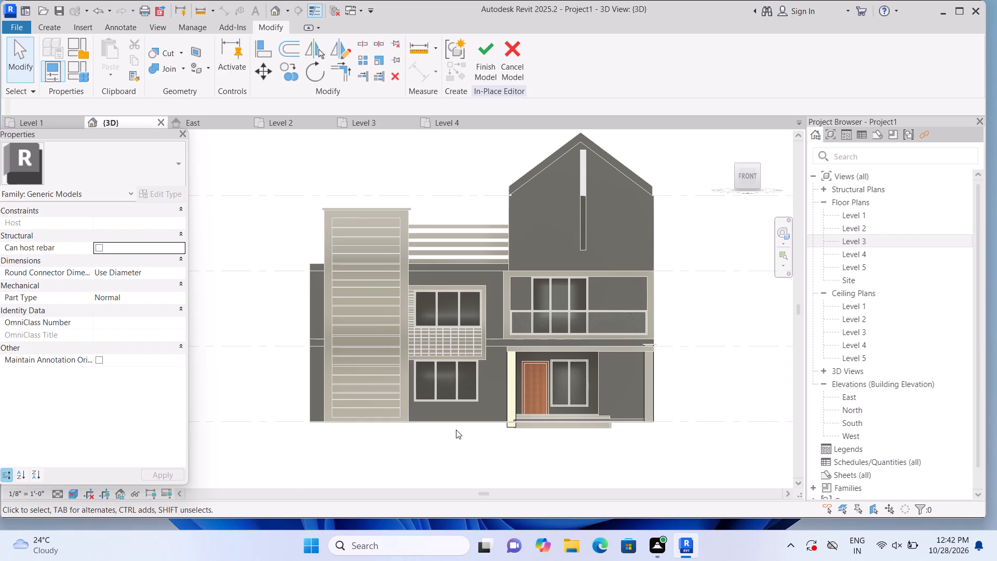
scroll(456, 430, up, 1)
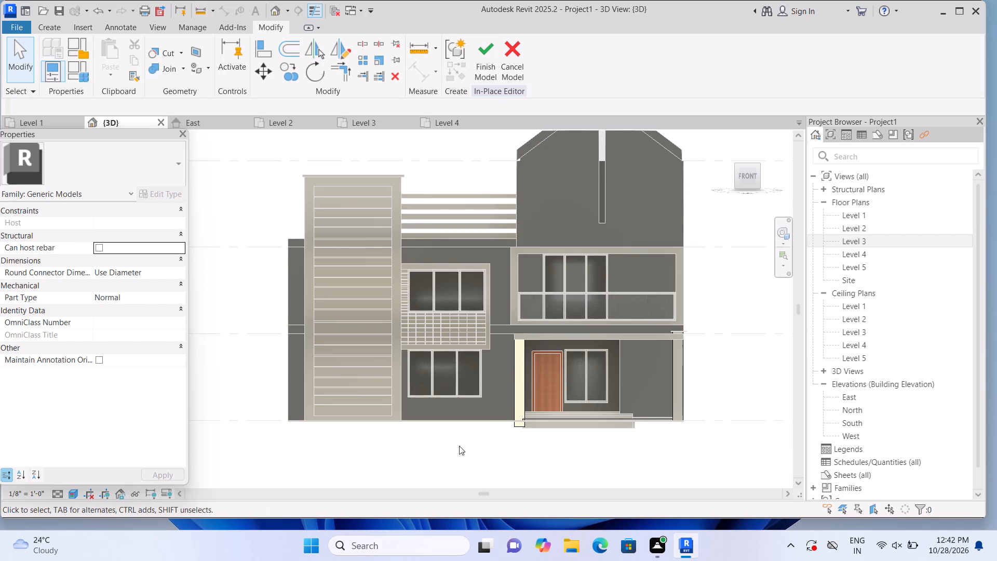
scroll(463, 472, down, 2)
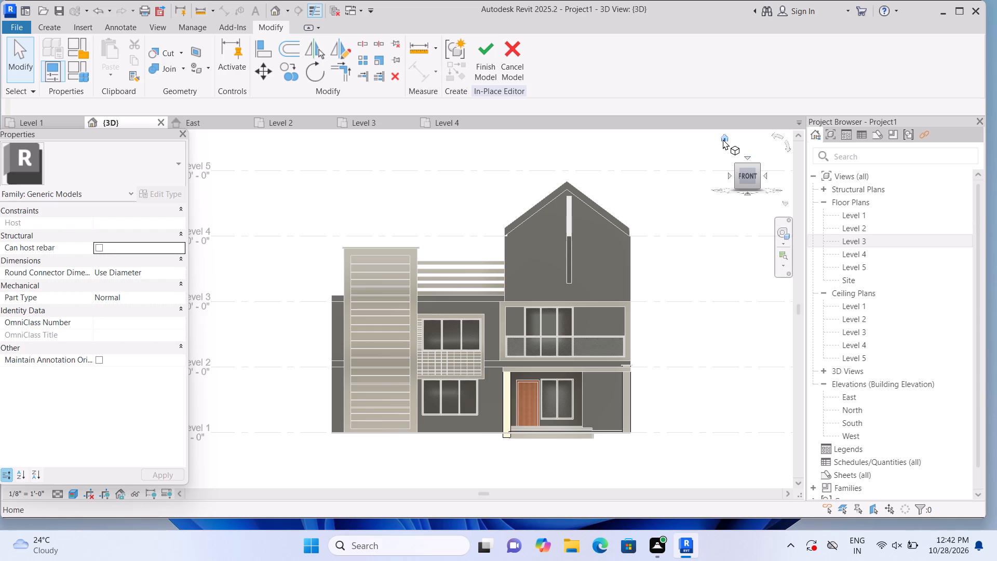
Return the 3D view to its home orientation and set its visual style to Shaded.
click(723, 139)
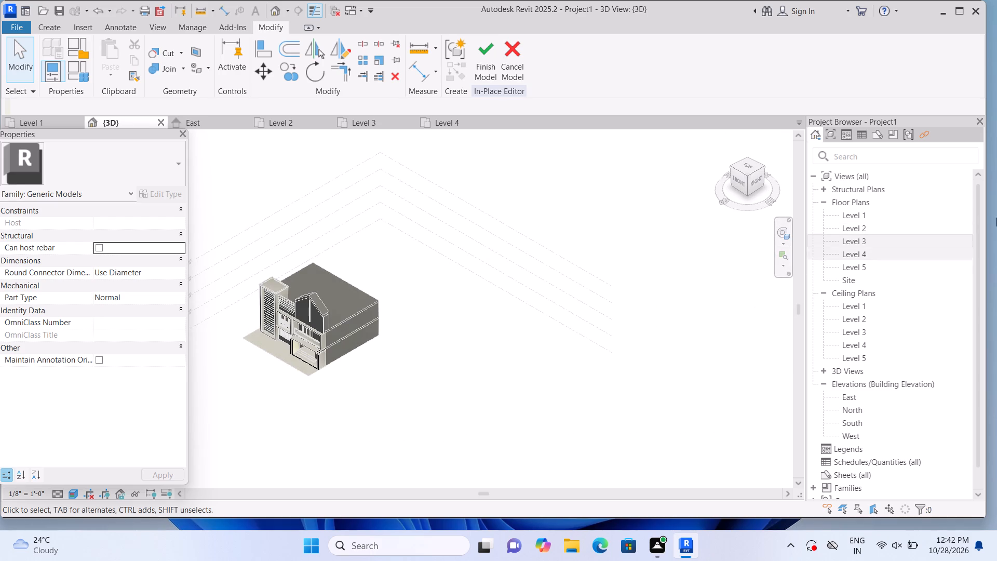
click(71, 492)
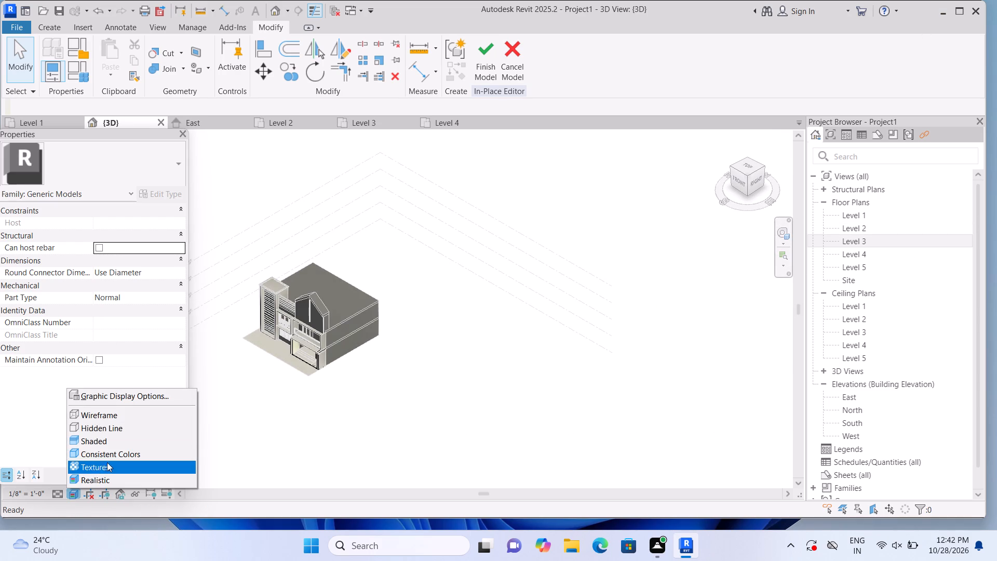
click(118, 445)
Change the material of the entrance pier extrusion nearest the tower from Acoustic Ceiling Tile to Phase-Exist.
scroll(289, 390, up, 4)
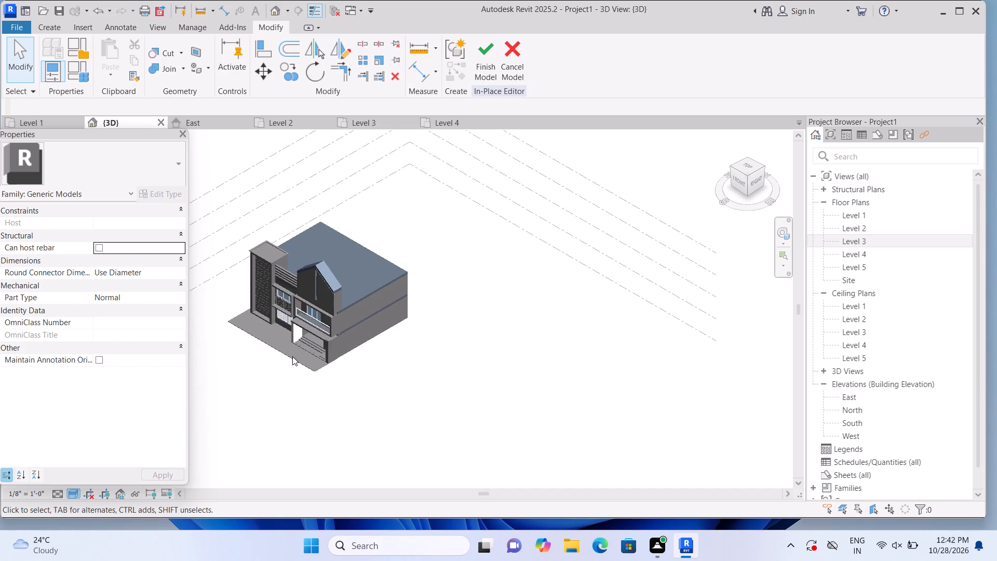
scroll(292, 356, up, 1)
middle_drag(299, 363, 399, 395)
scroll(392, 391, up, 4)
click(396, 339)
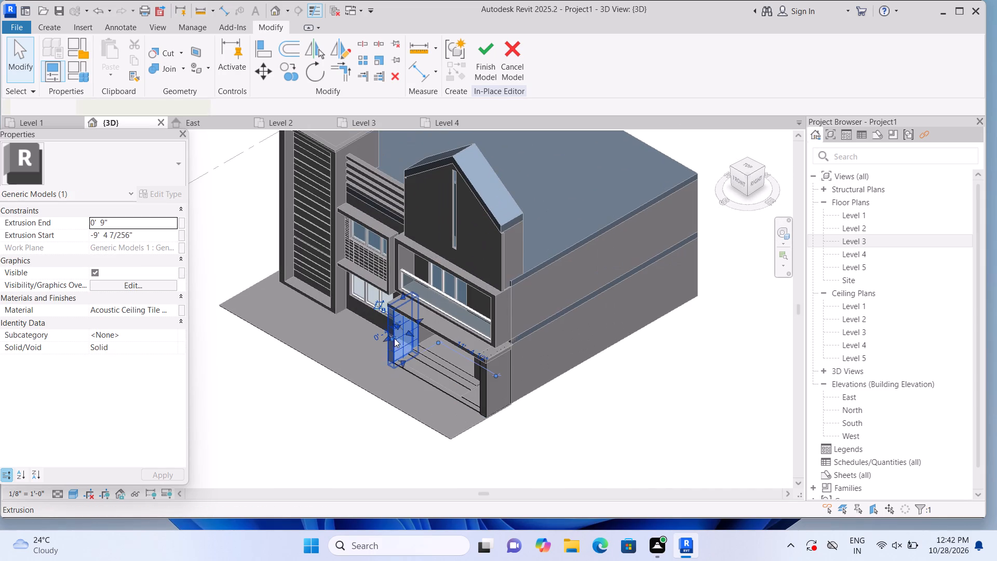
click(215, 390)
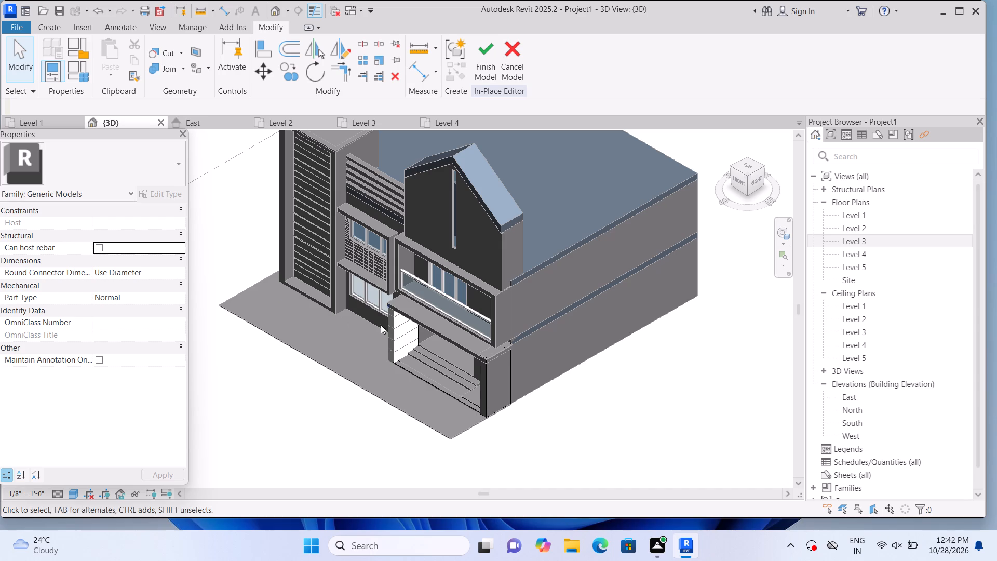
click(364, 259)
click(320, 251)
click(385, 326)
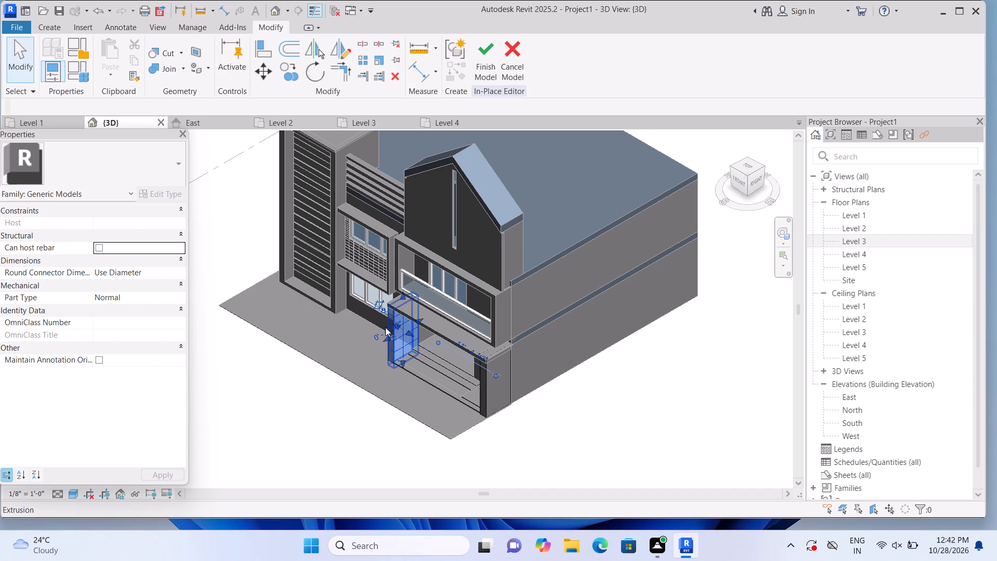
click(157, 313)
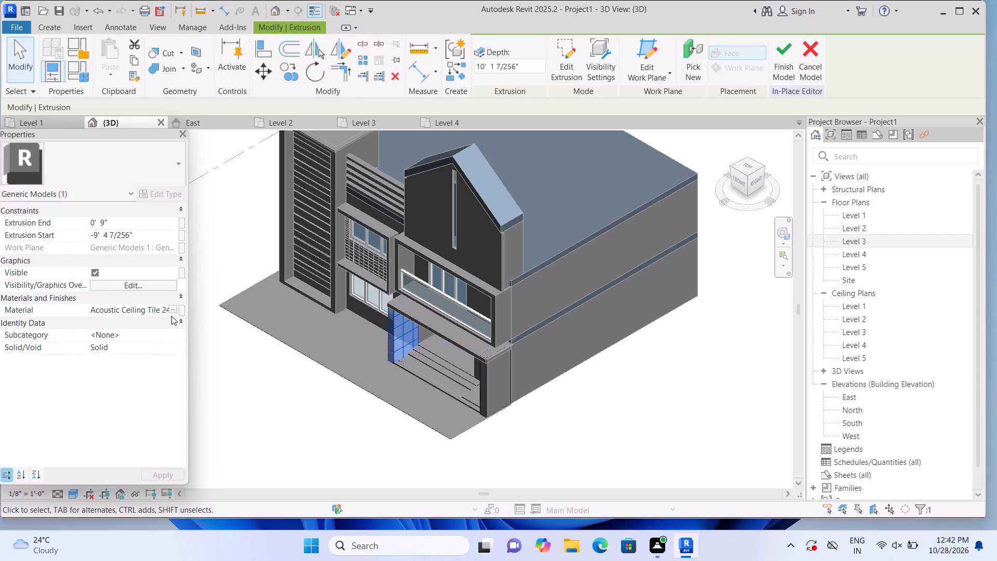
click(170, 310)
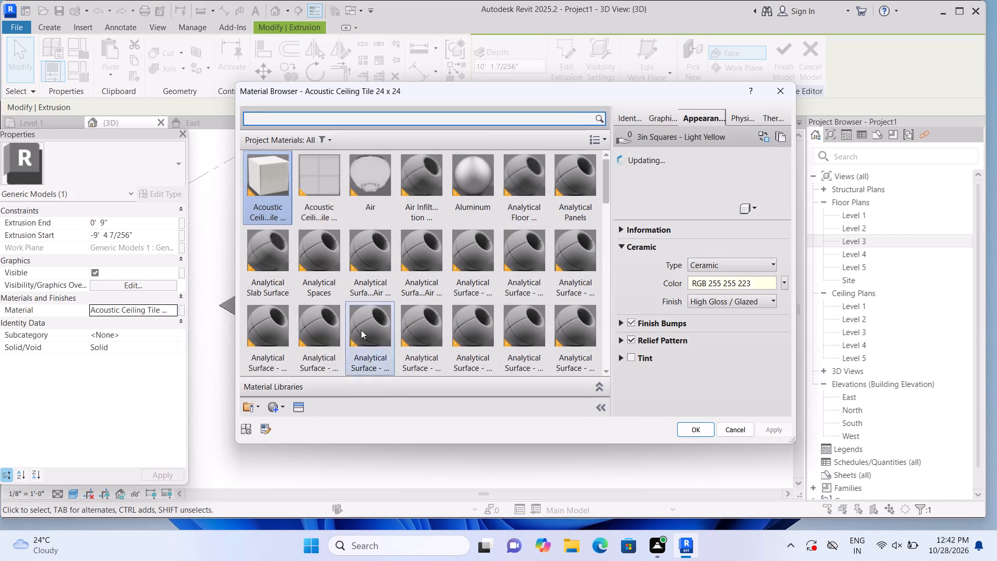
scroll(393, 298, down, 4)
scroll(401, 293, up, 1)
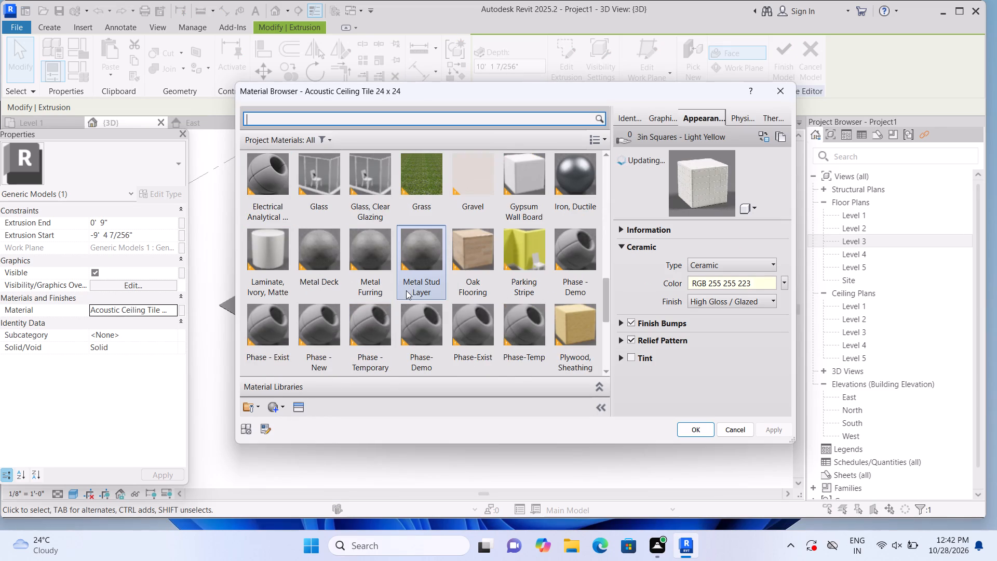
click(469, 316)
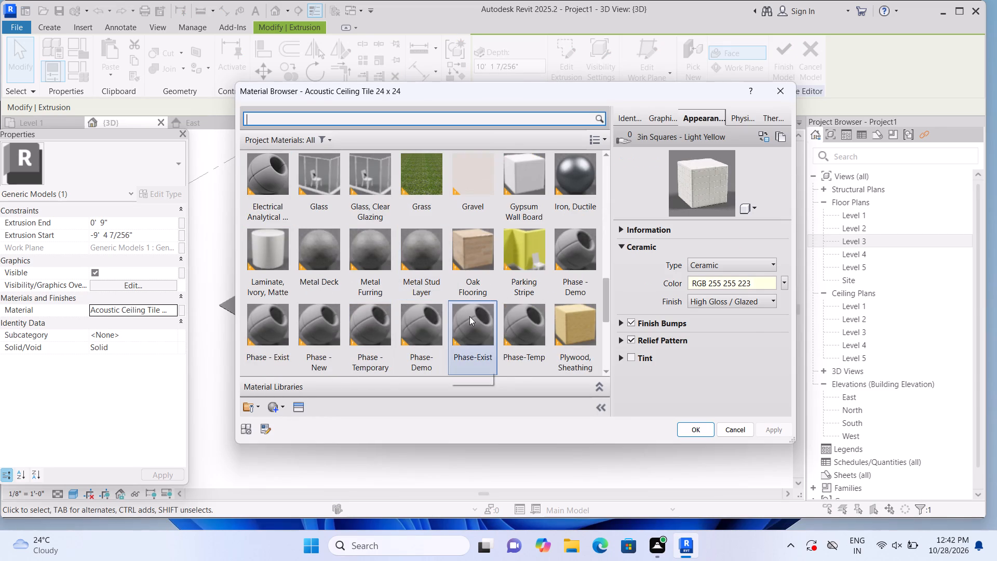
click(700, 427)
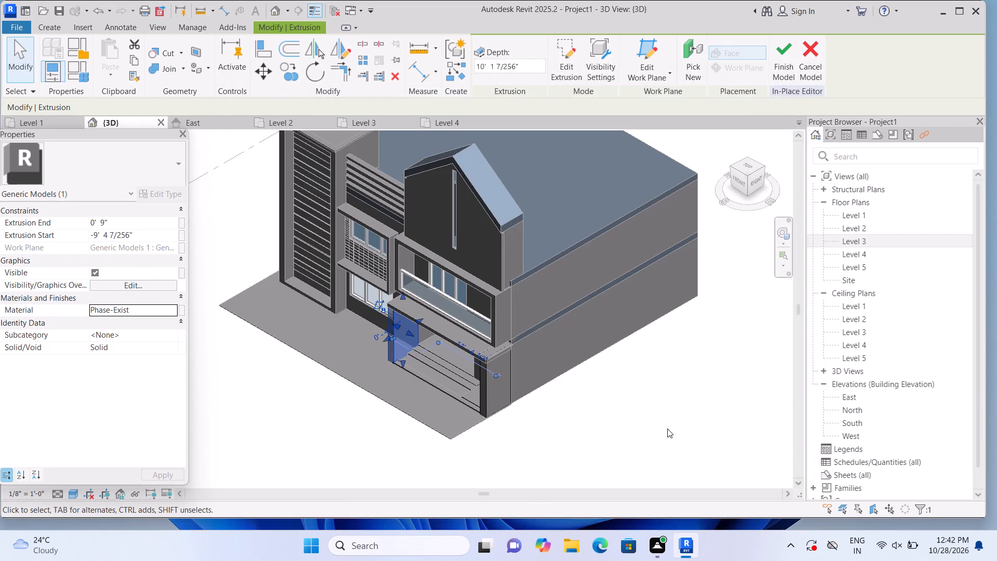
click(651, 406)
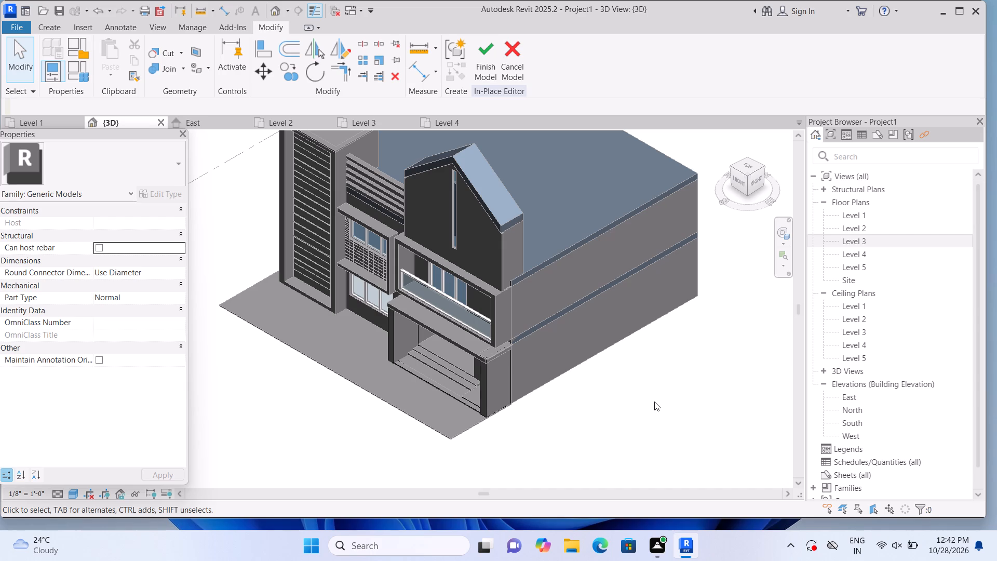
Examine the entrance piers, the lower window and the paved ground in front of the facade.
scroll(326, 335, up, 1)
middle_drag(326, 335, 363, 378)
scroll(364, 374, up, 2)
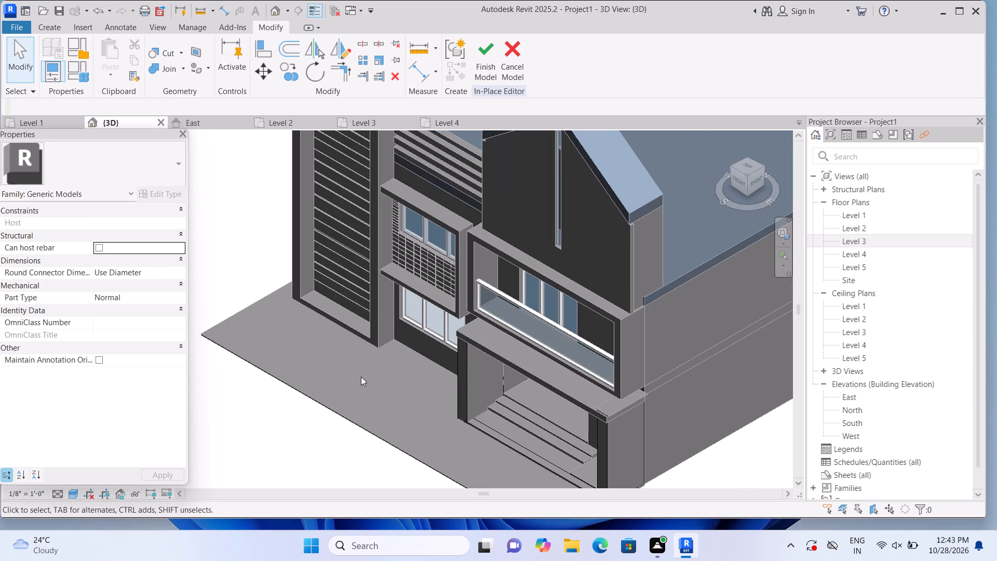
middle_drag(353, 374, 380, 410)
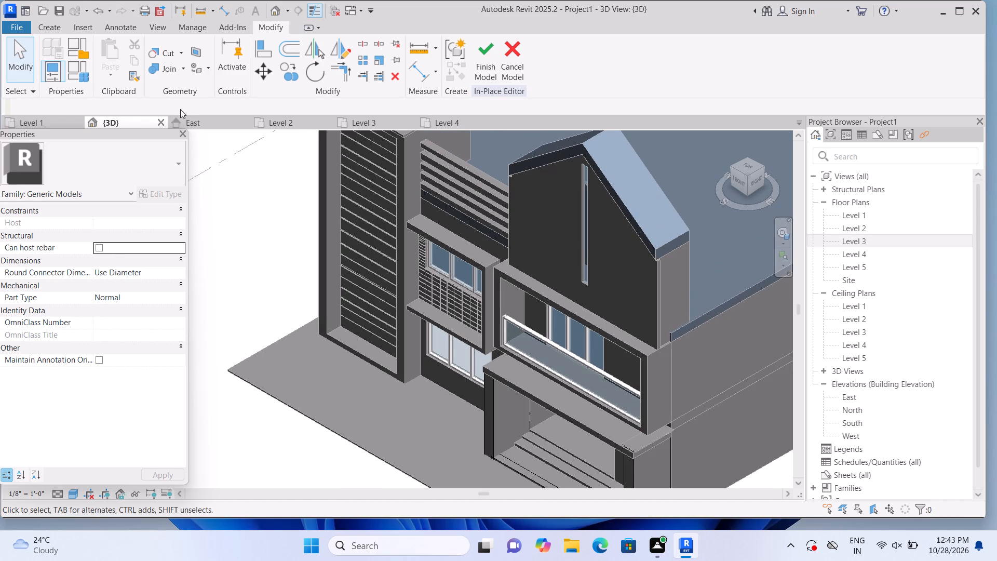
click(60, 30)
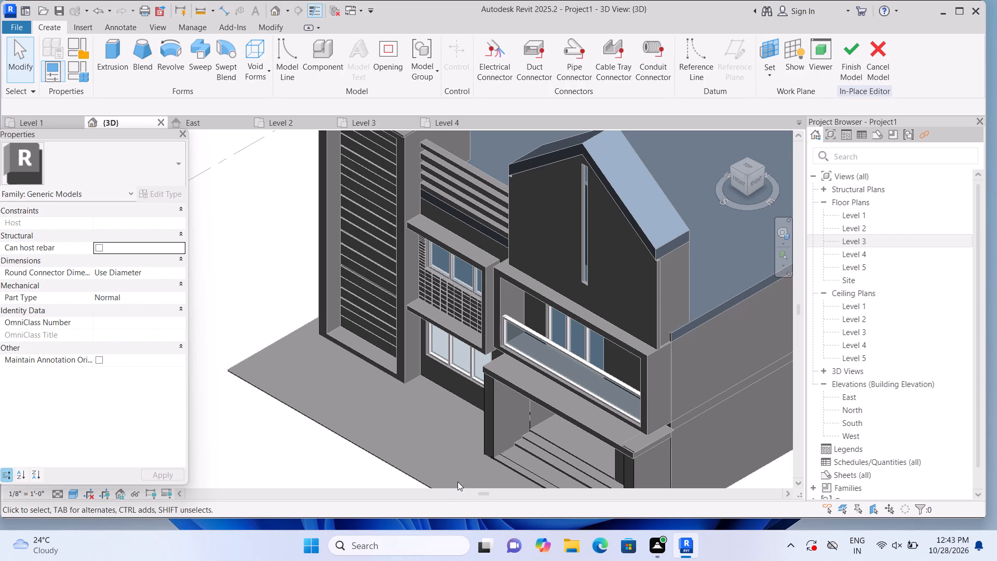
scroll(478, 468, up, 2)
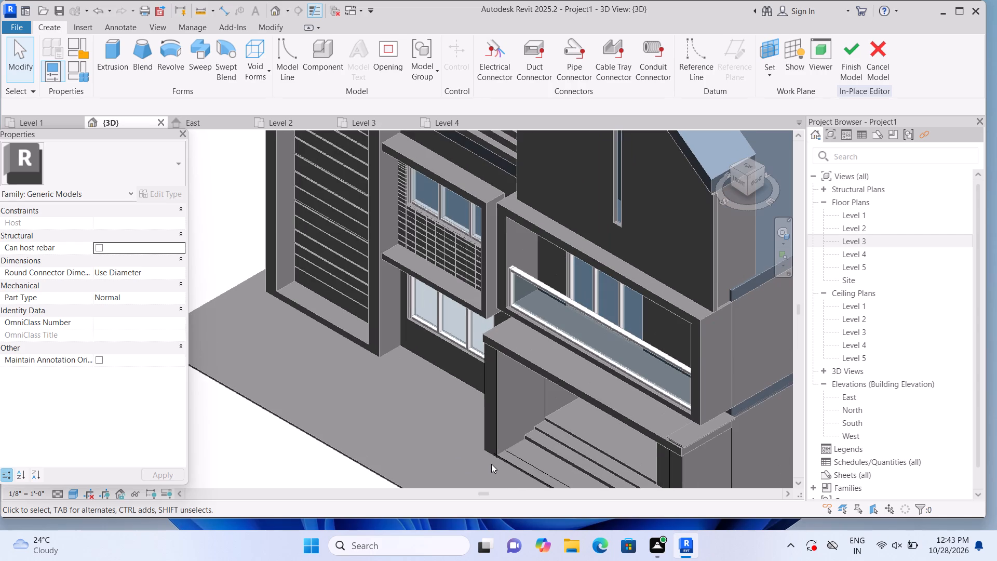
middle_drag(429, 434, 450, 417)
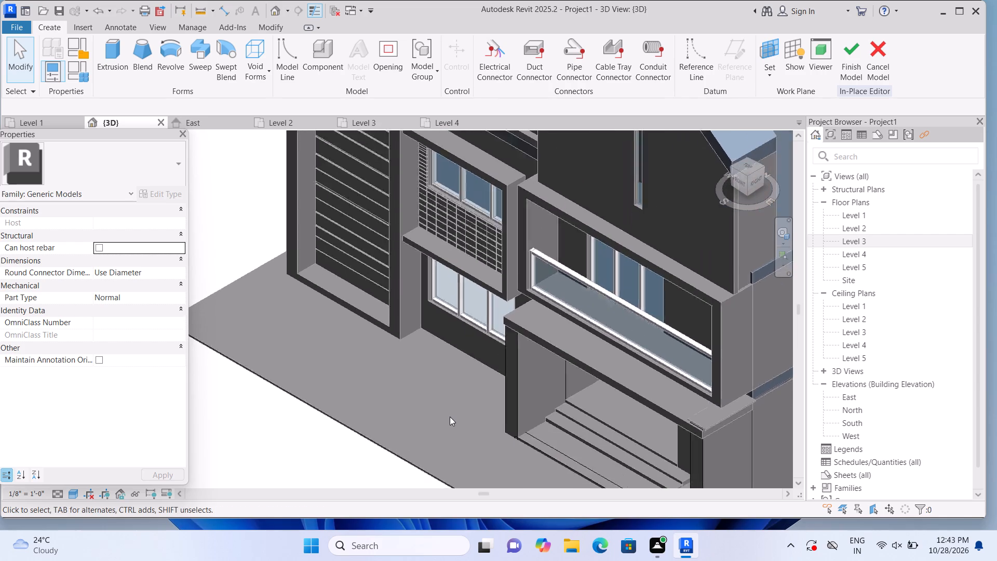
scroll(450, 417, up, 1)
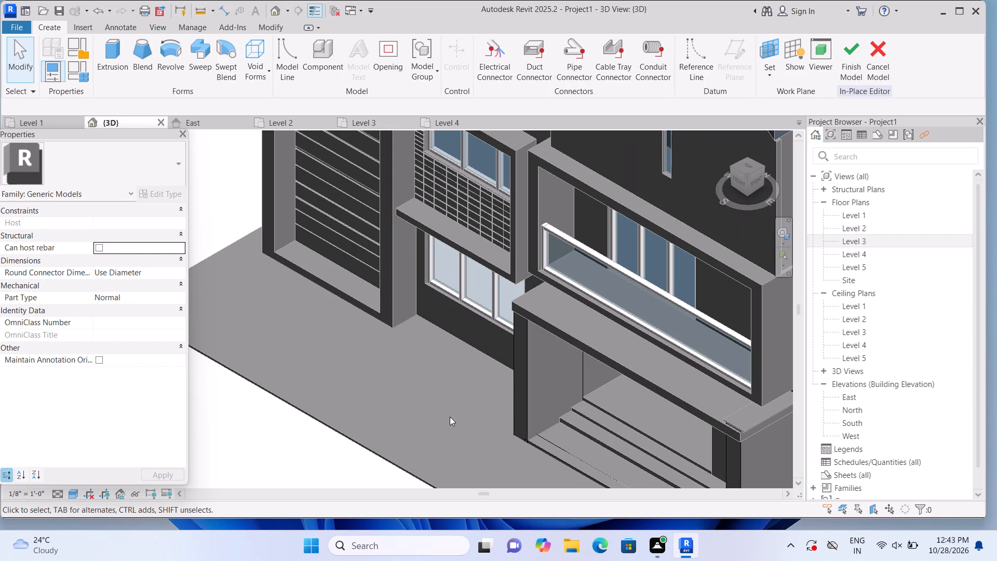
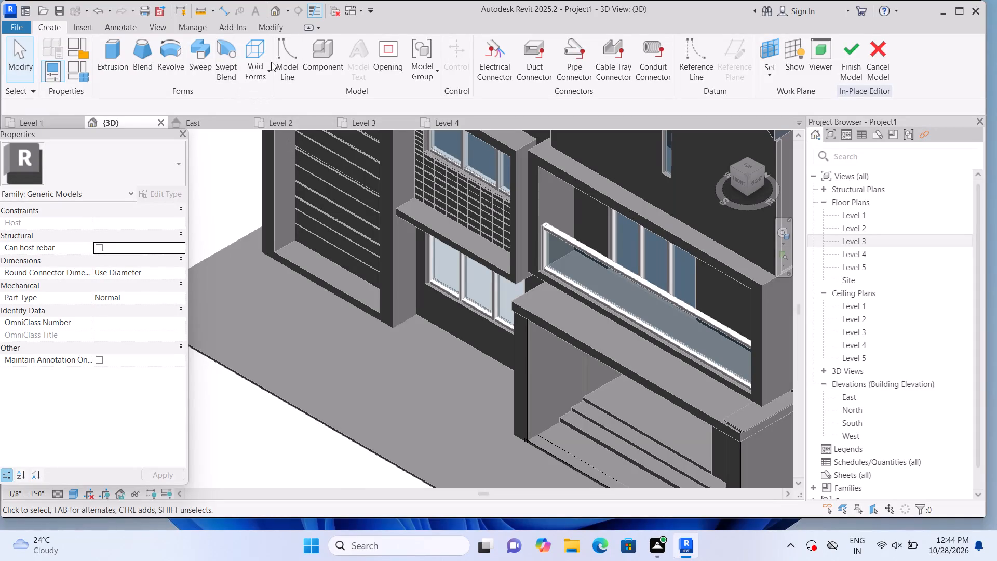
Start a void extrusion in the in-place model, with the paved ground's top face as its work plane.
click(268, 65)
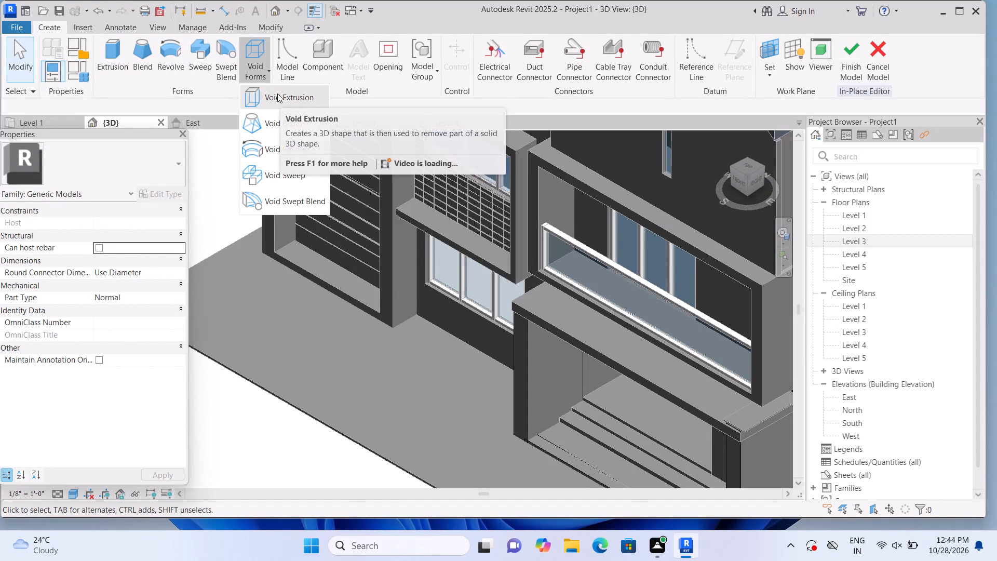
click(277, 94)
click(667, 78)
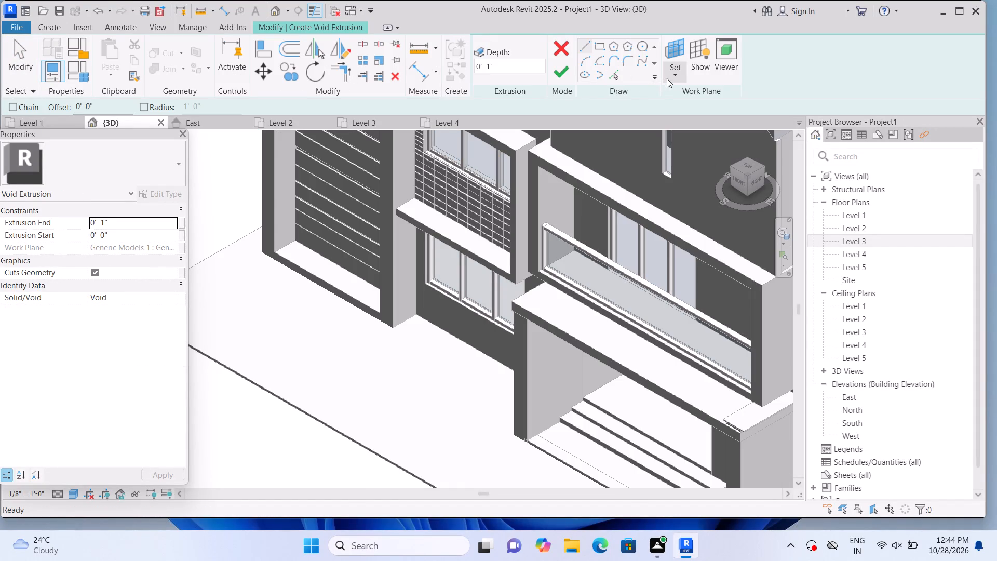
click(681, 115)
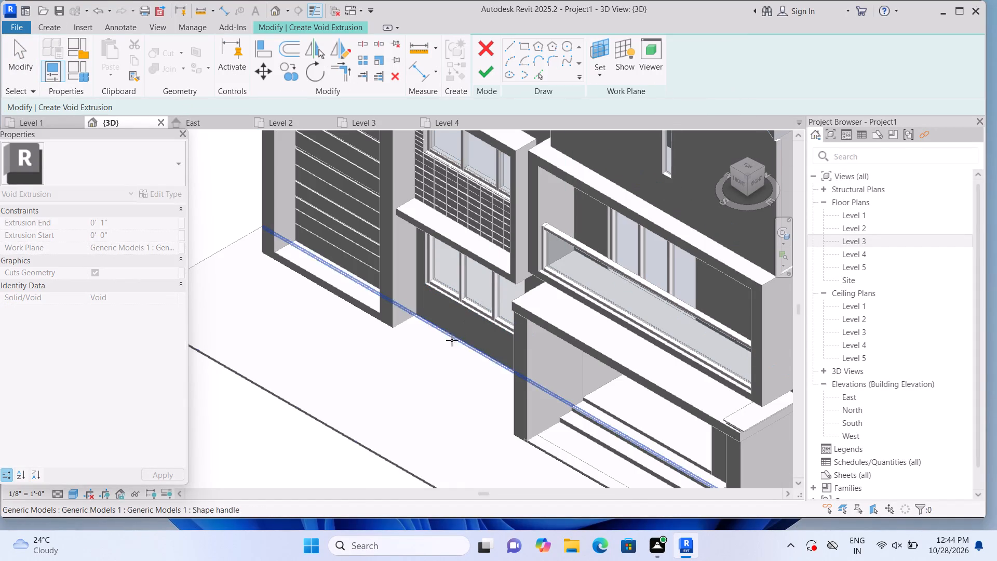
click(430, 364)
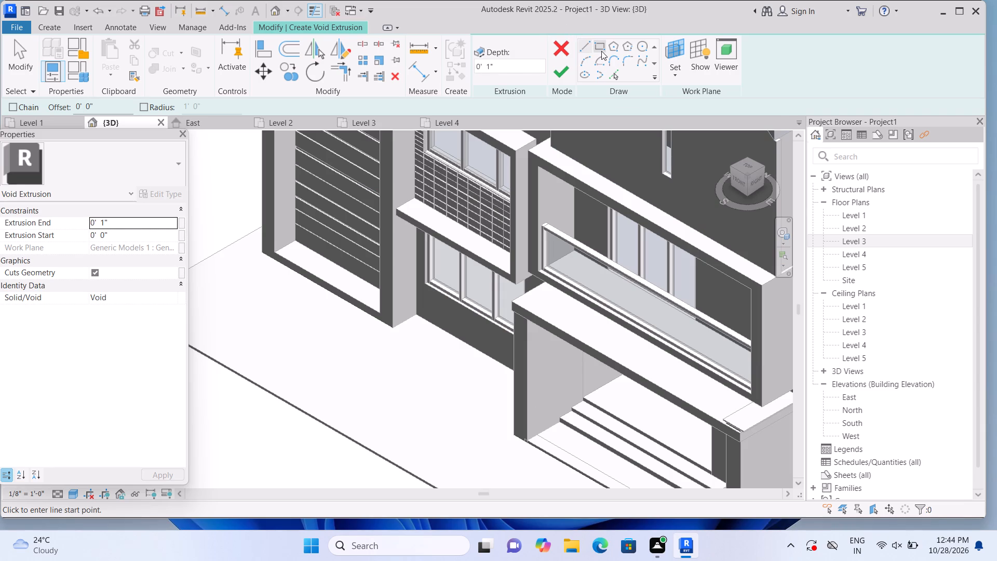
Sketch a thin rectangular strip about 1 1/2" wide across the paving, from near the slatted frame's outer corner to the paving's front edge.
click(601, 51)
middle_drag(258, 327, 314, 344)
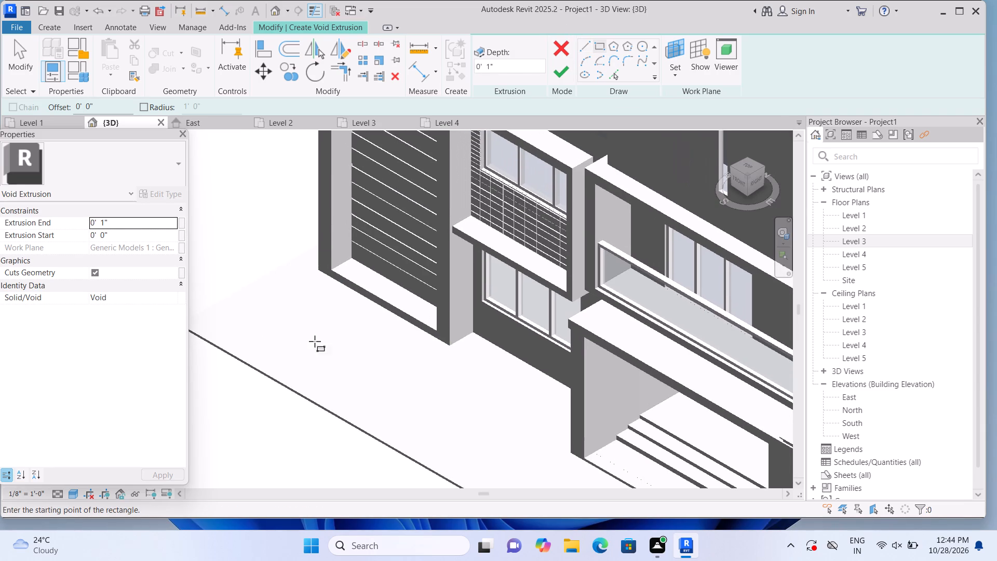
scroll(322, 275, up, 3)
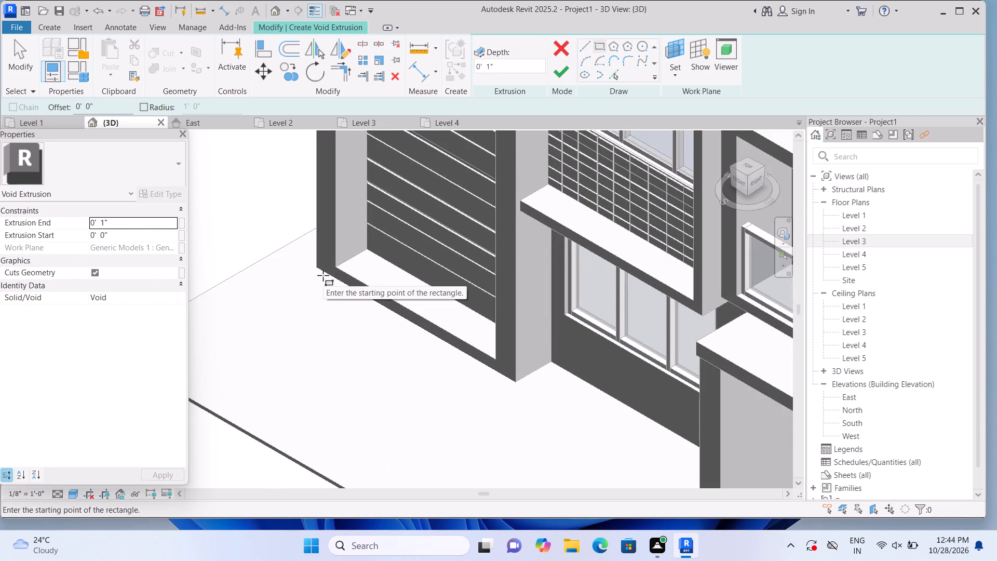
scroll(323, 275, up, 3)
click(324, 266)
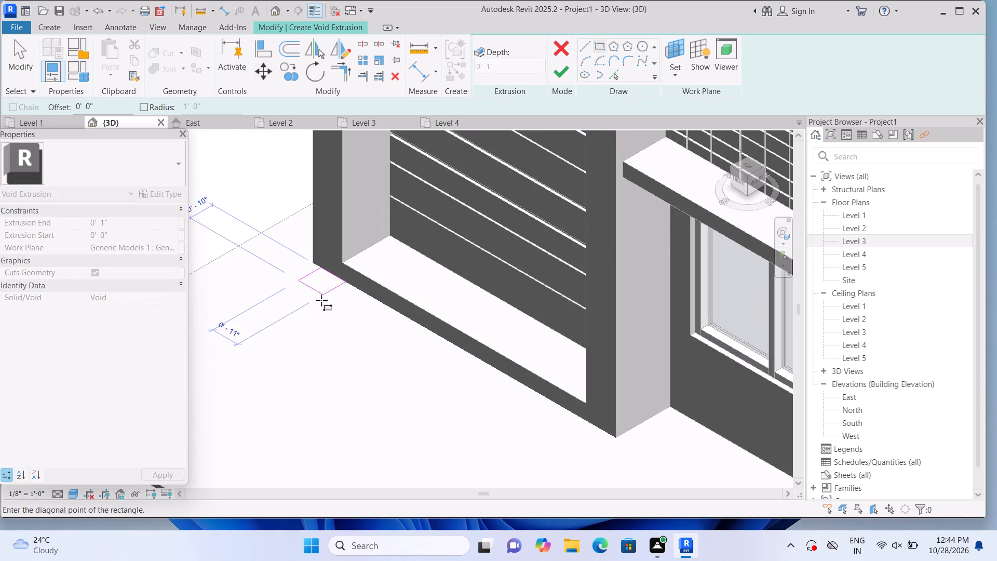
middle_drag(315, 316, 414, 243)
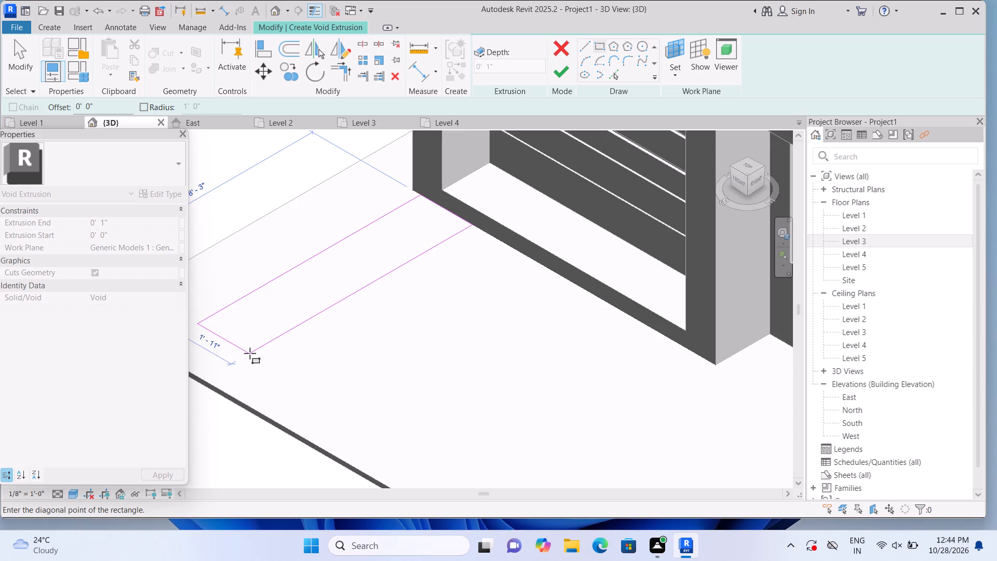
middle_drag(276, 347, 411, 295)
scroll(359, 311, up, 1)
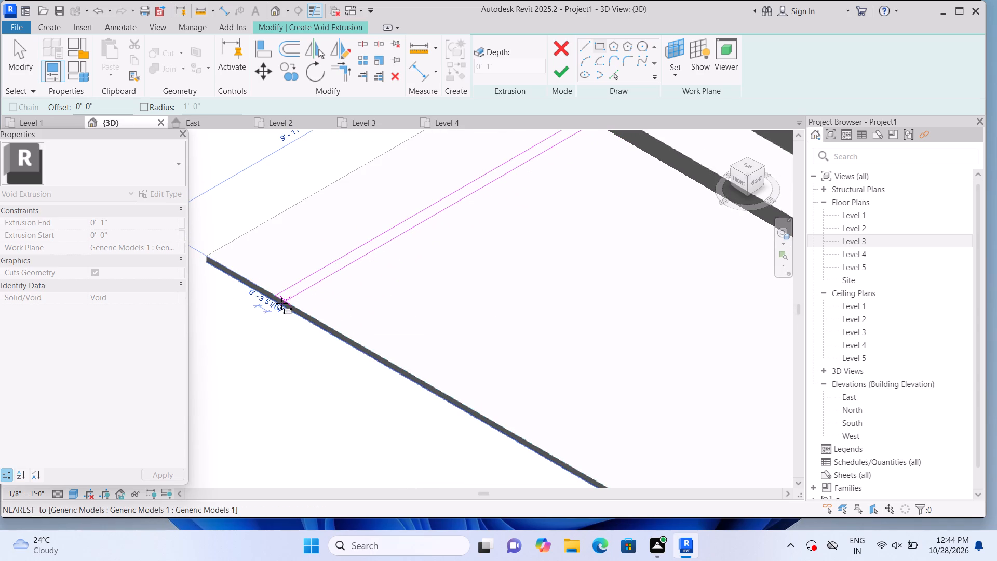
scroll(281, 303, up, 2)
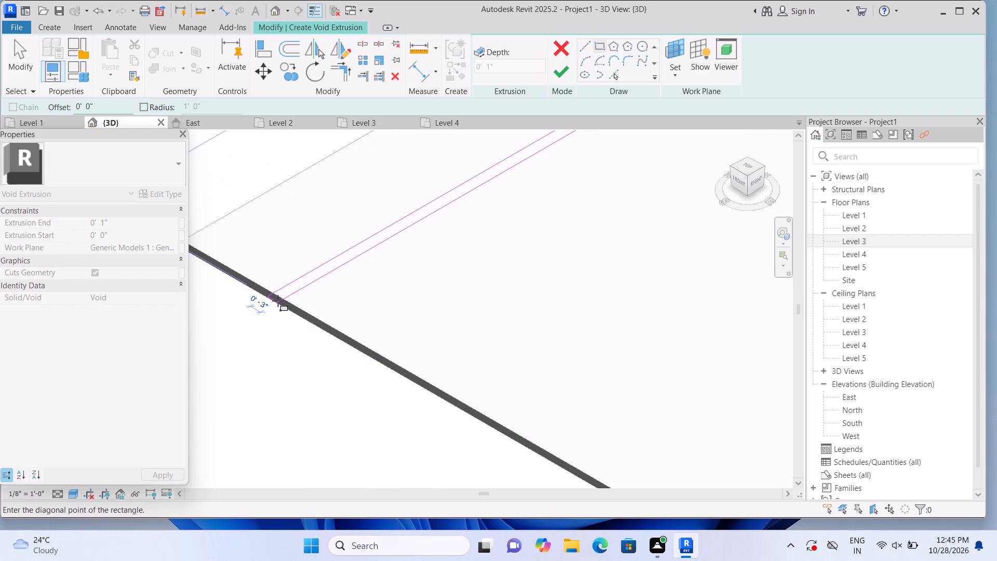
scroll(278, 301, up, 3)
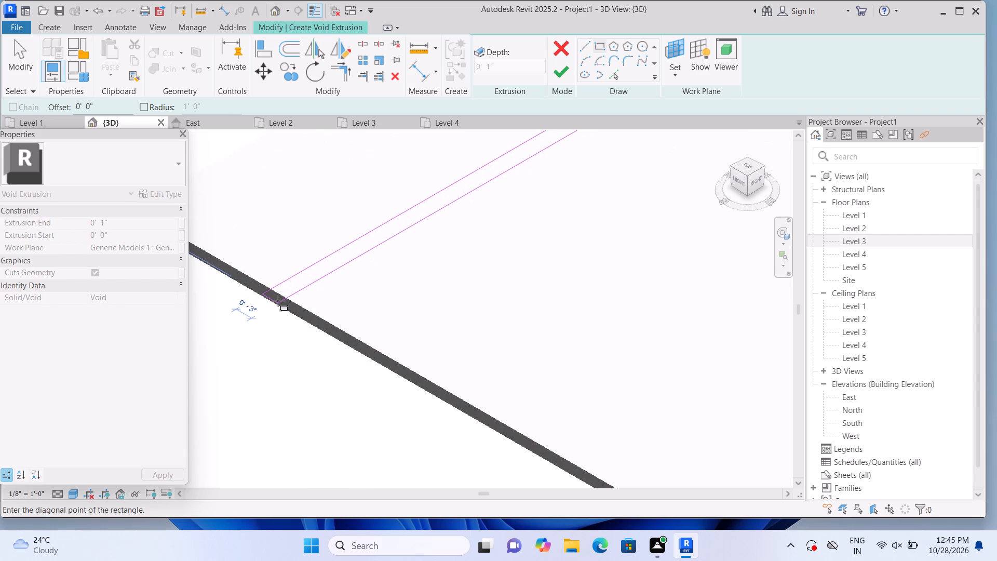
click(281, 292)
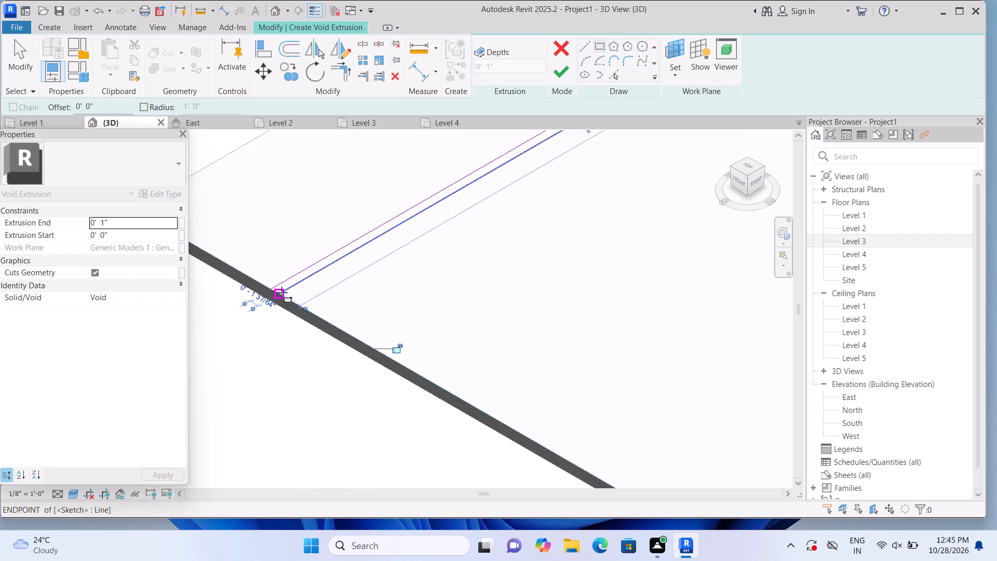
scroll(282, 296, down, 10)
key(Escape)
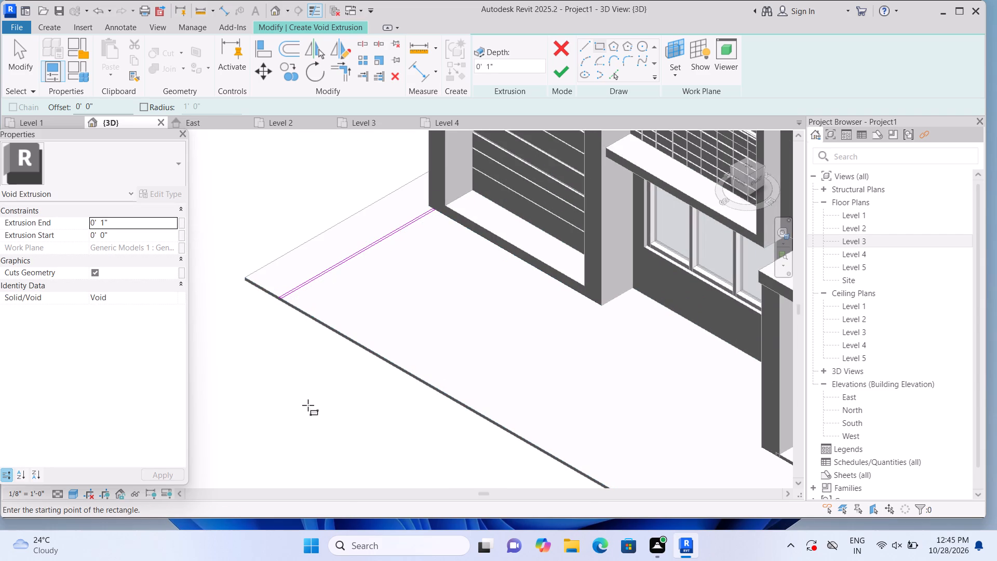
Sketch a second thin rectangular strip parallel to the first, from the slatted frame's base to the paving's front edge.
scroll(468, 274, up, 3)
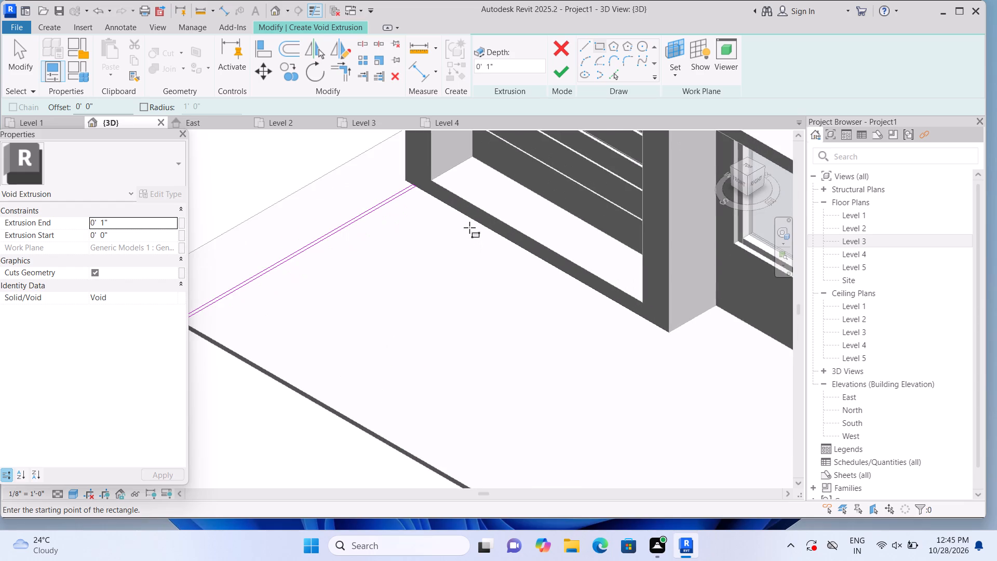
scroll(469, 224, up, 3)
click(469, 216)
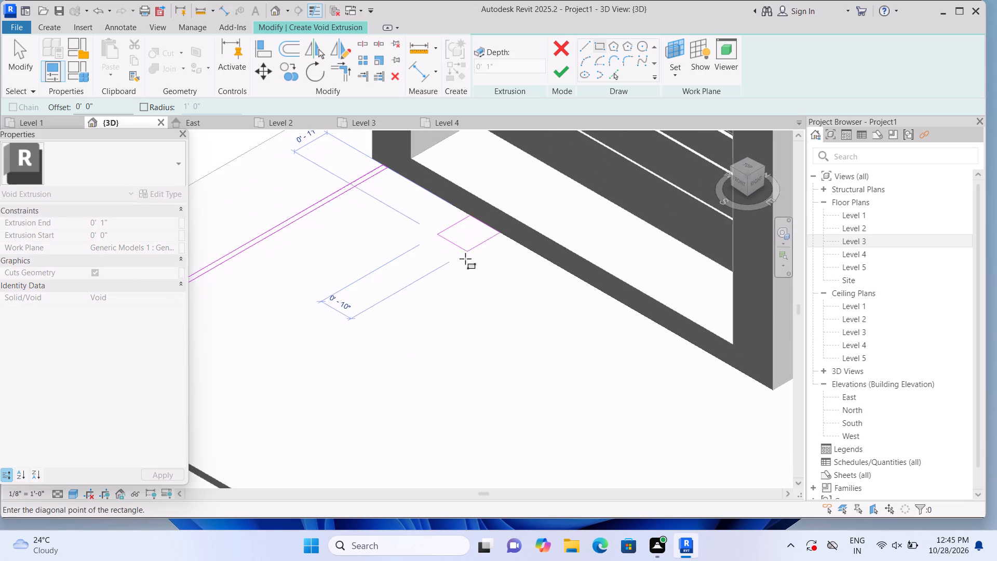
scroll(369, 351, up, 1)
middle_drag(376, 353, 476, 270)
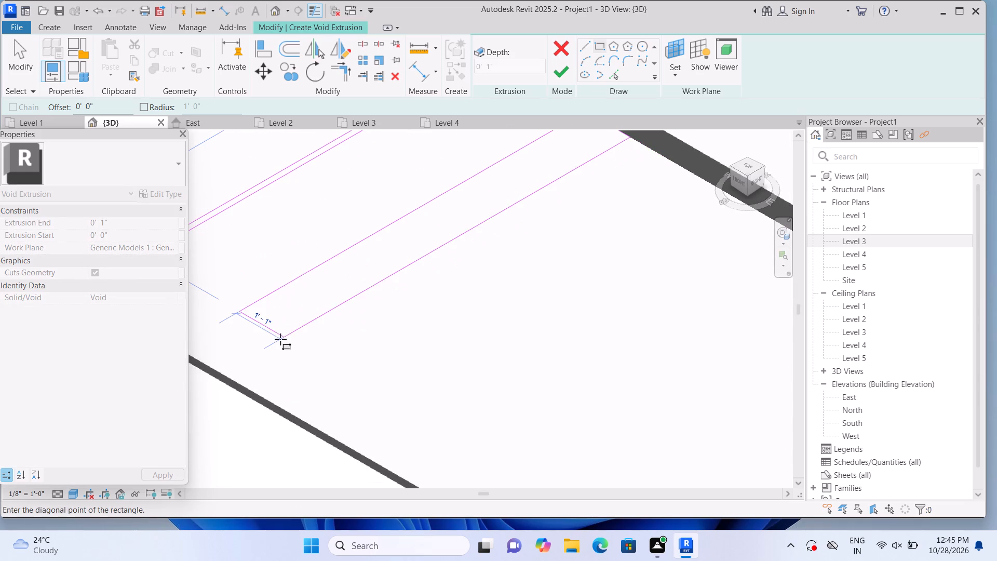
middle_drag(356, 334, 526, 246)
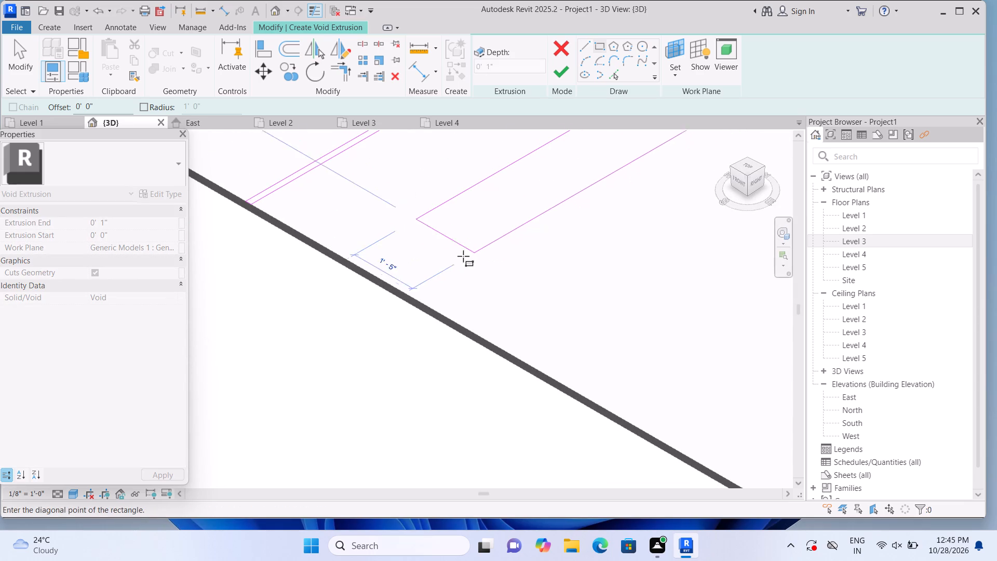
scroll(382, 278, up, 2)
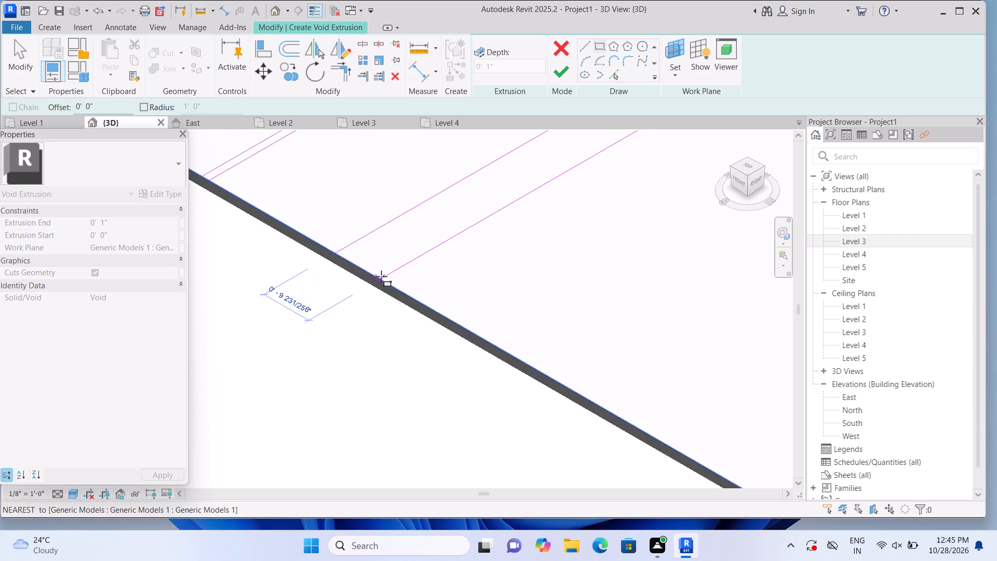
scroll(369, 266, up, 4)
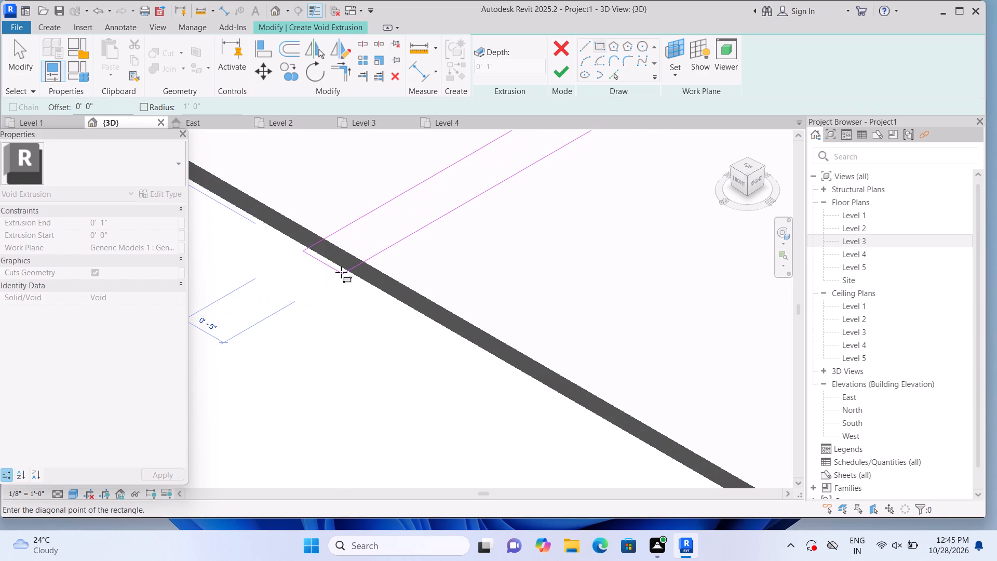
scroll(341, 272, up, 2)
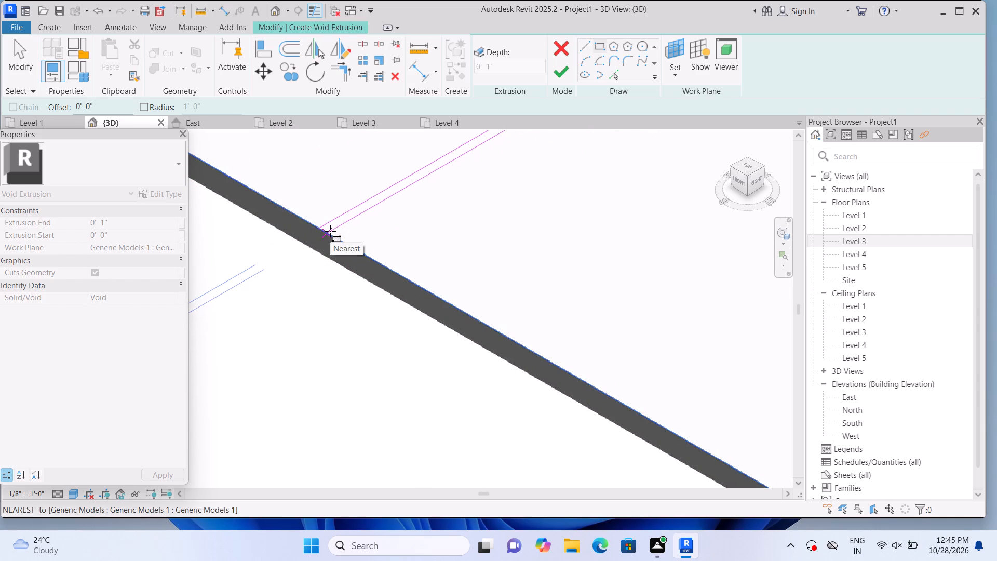
click(330, 231)
scroll(319, 309, down, 1)
key(Escape)
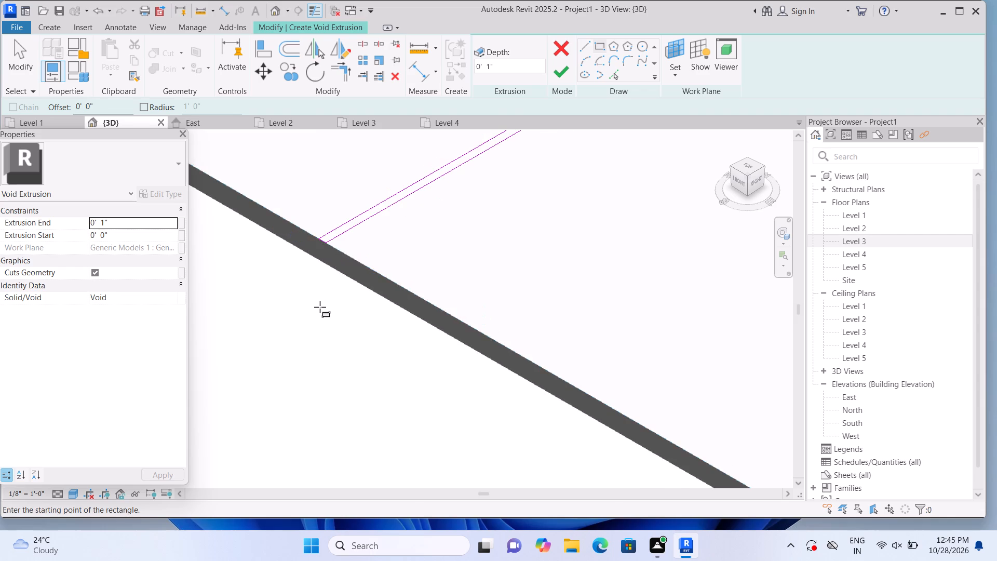
Sketch a third parallel strip about 1" wide and 9'-11" long, from the slatted frame's base to the paving's front edge.
scroll(320, 307, down, 14)
middle_drag(327, 352, 241, 303)
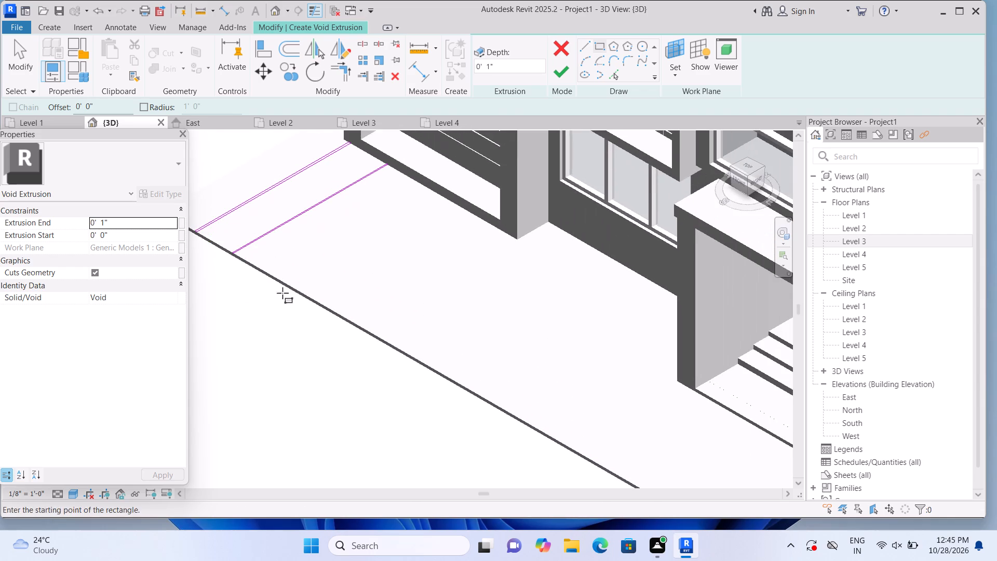
scroll(409, 188, up, 1)
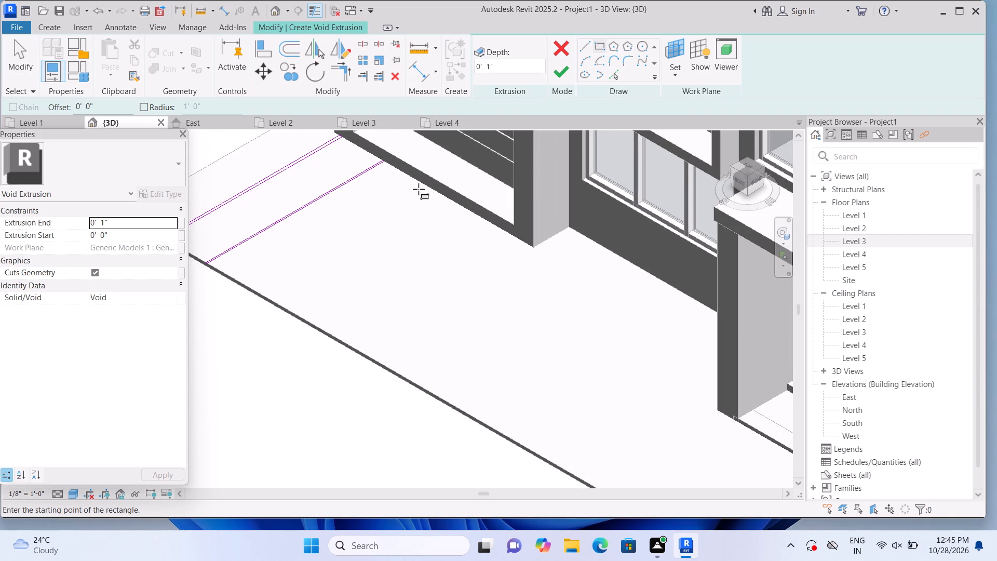
scroll(430, 190, up, 3)
click(403, 175)
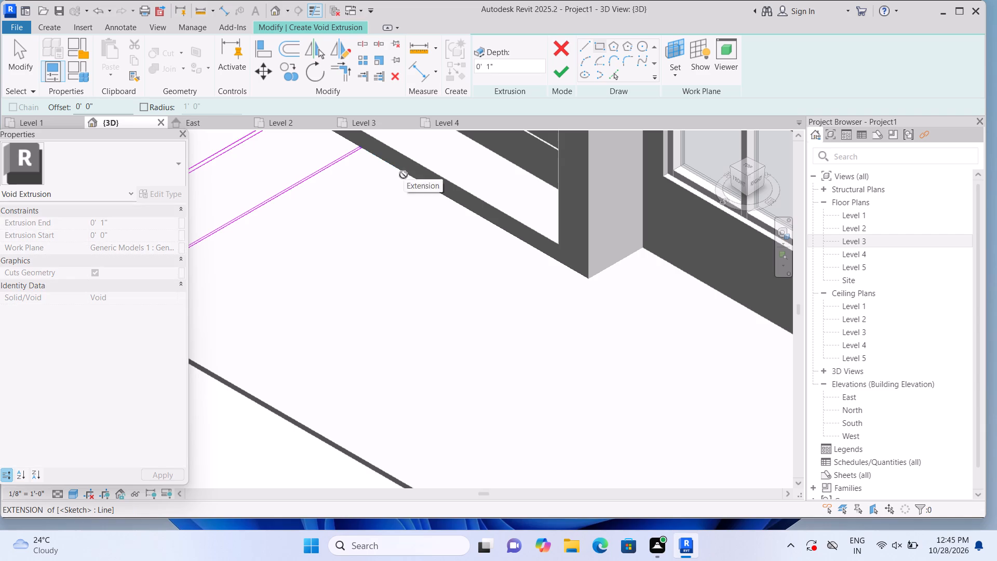
scroll(295, 303, up, 1)
middle_drag(301, 306, 424, 240)
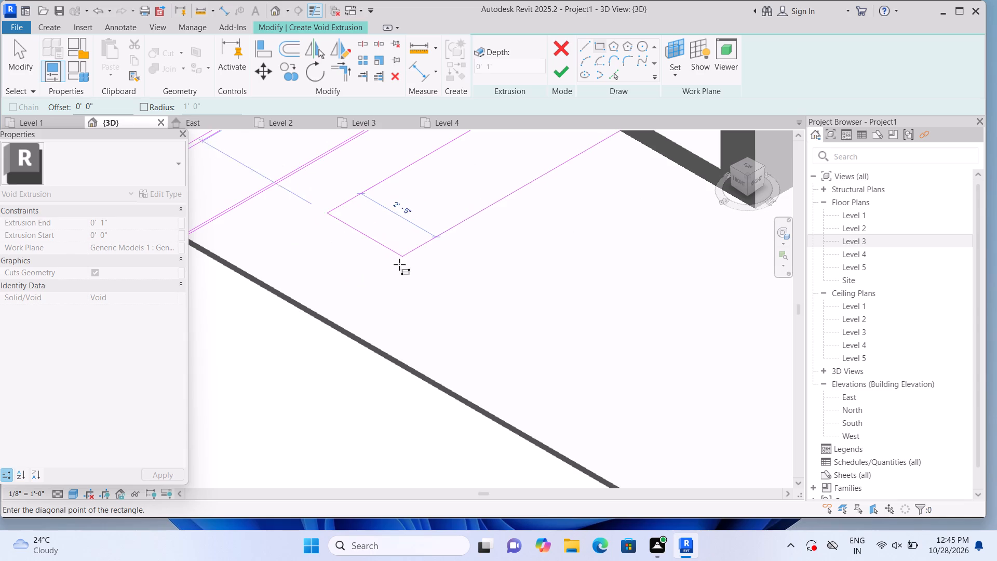
scroll(243, 267, up, 1)
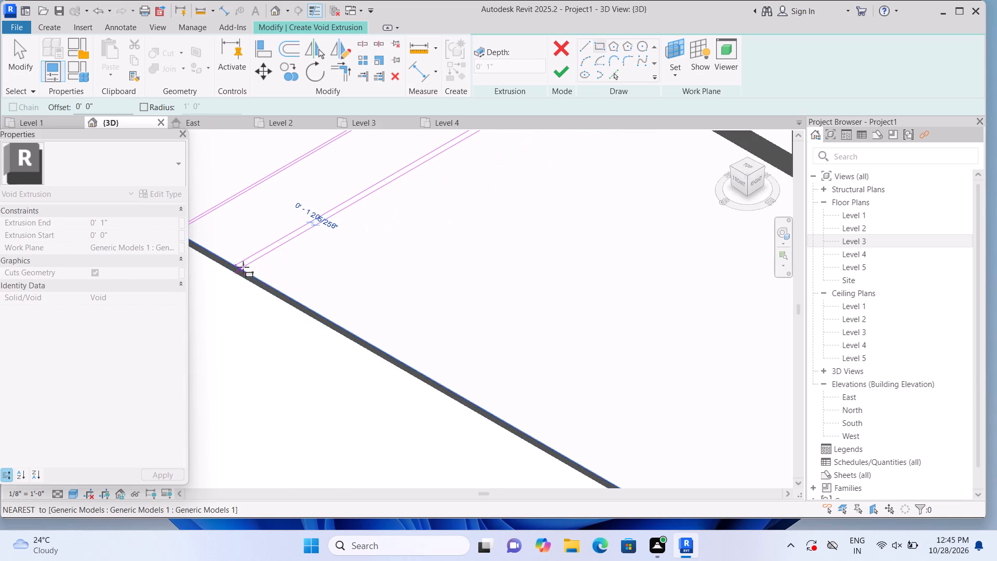
scroll(242, 275, up, 5)
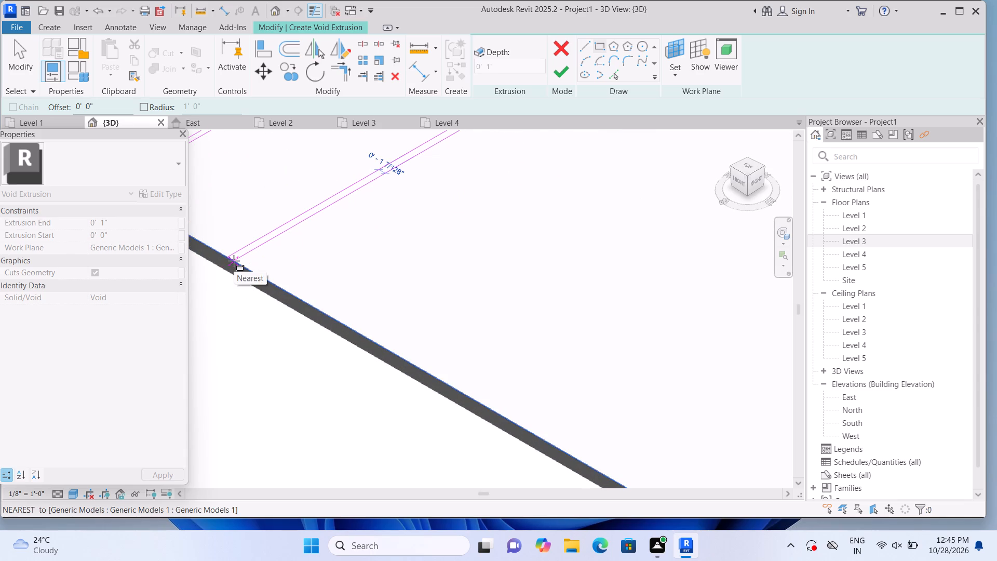
click(234, 261)
Sketch a fourth parallel strip about 1 1/4" wide and 9'-11" long, from the slatted frame's base to the paving's front edge.
scroll(236, 311, down, 10)
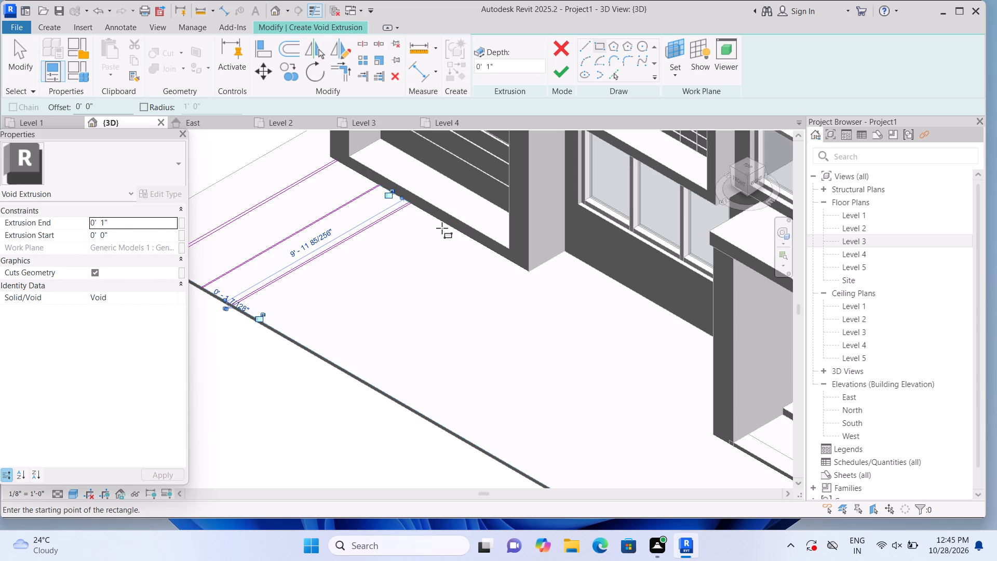
scroll(444, 226, up, 4)
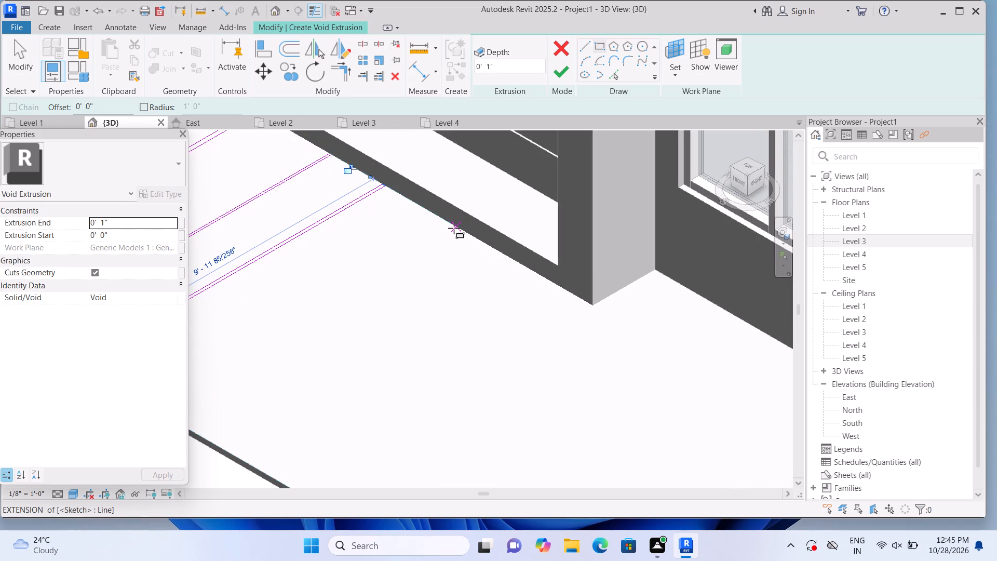
click(460, 231)
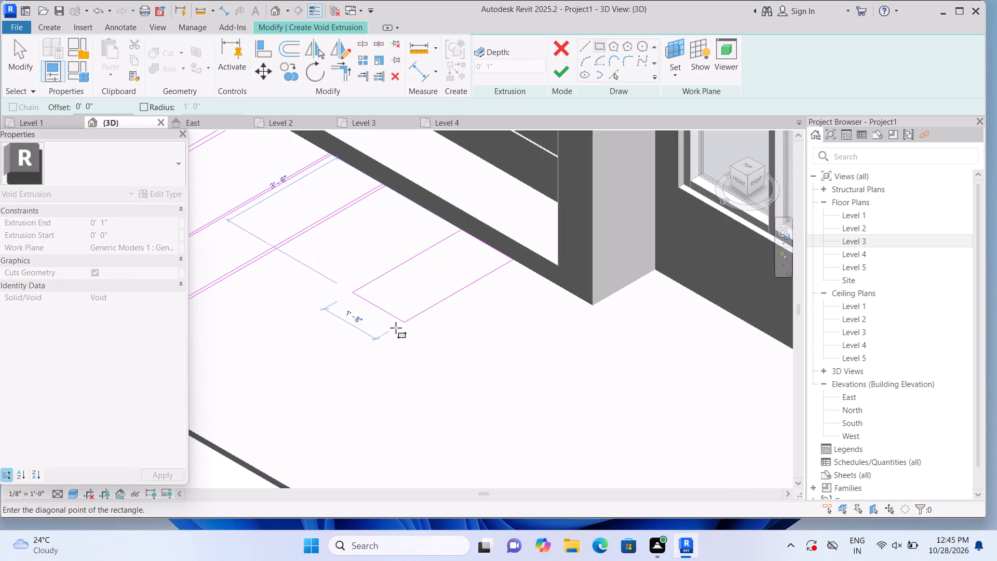
scroll(348, 360, up, 1)
middle_drag(348, 360, 411, 281)
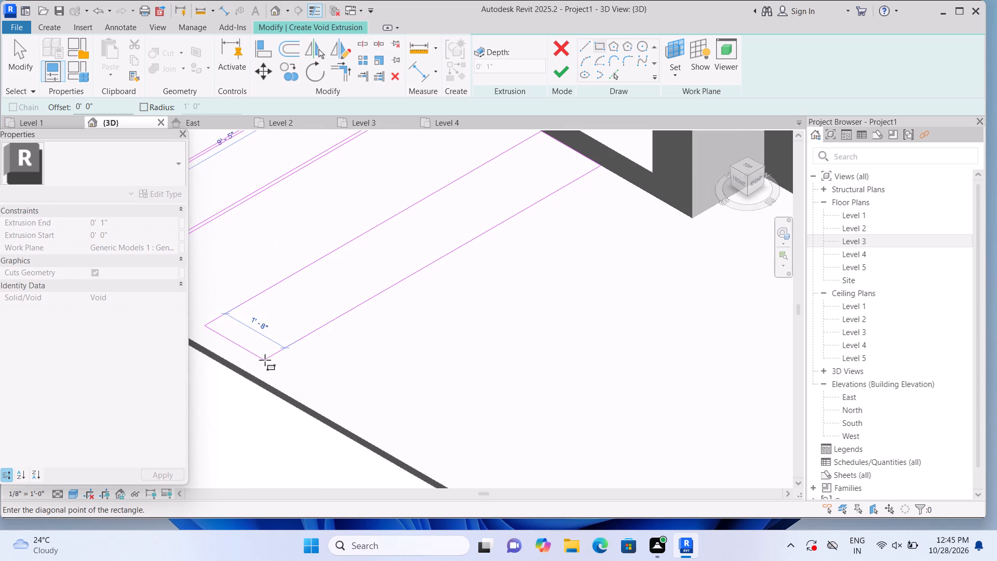
scroll(205, 339, up, 1)
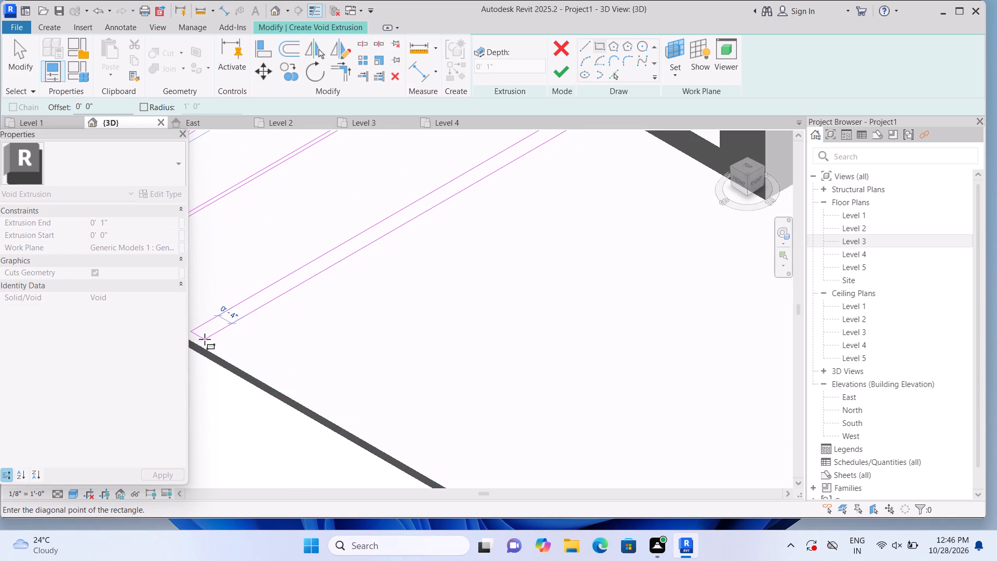
middle_drag(222, 343, 306, 313)
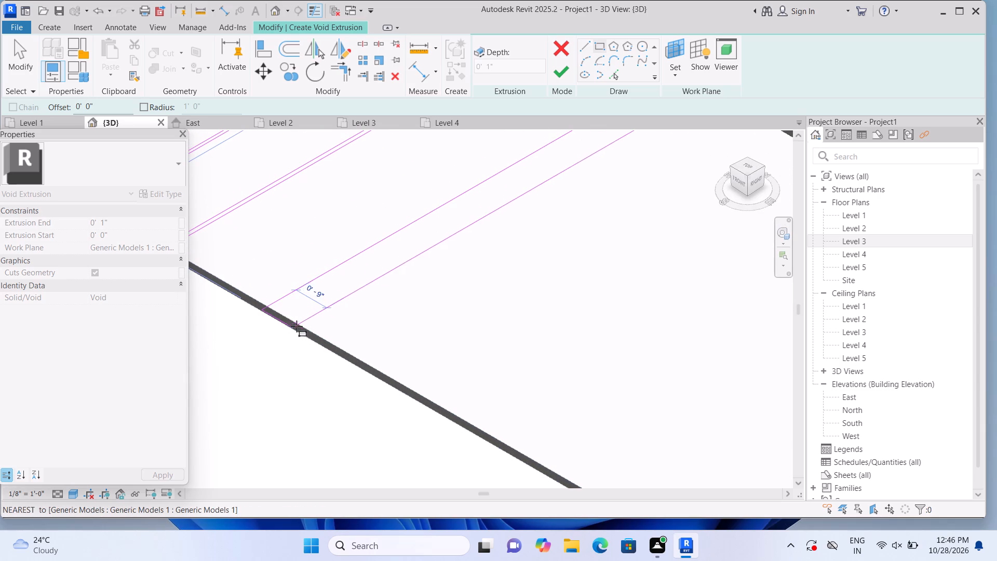
click(270, 311)
Sketch a fifth parallel strip about 9'-11" long, from the slatted frame's base to the paving's front edge.
scroll(306, 326, down, 3)
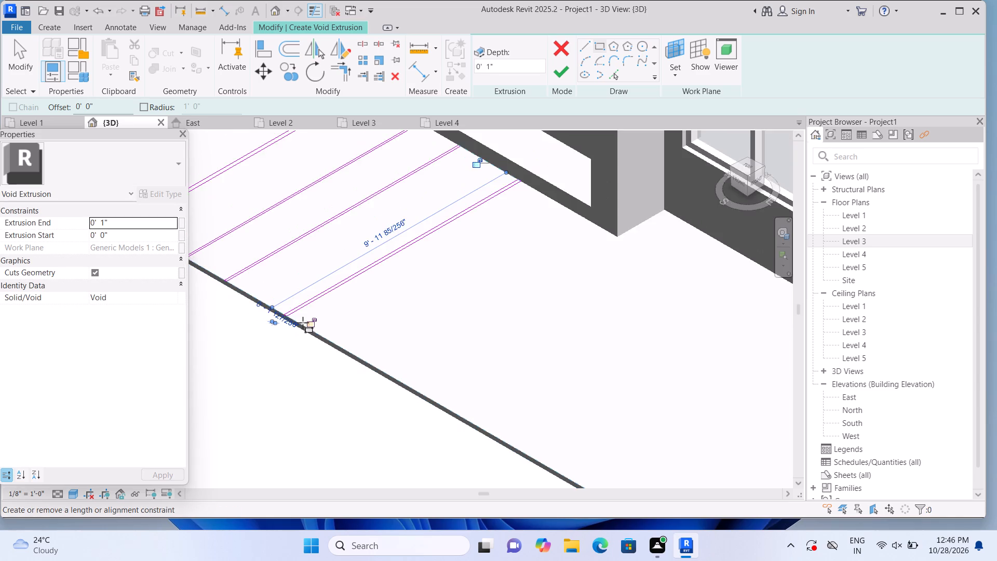
scroll(303, 323, down, 2)
middle_drag(455, 328, 394, 287)
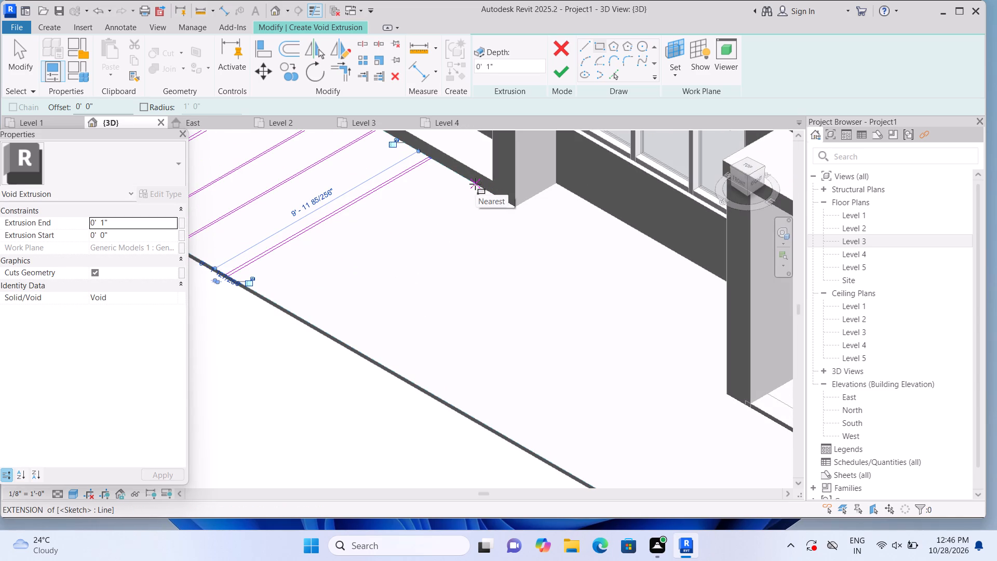
click(475, 184)
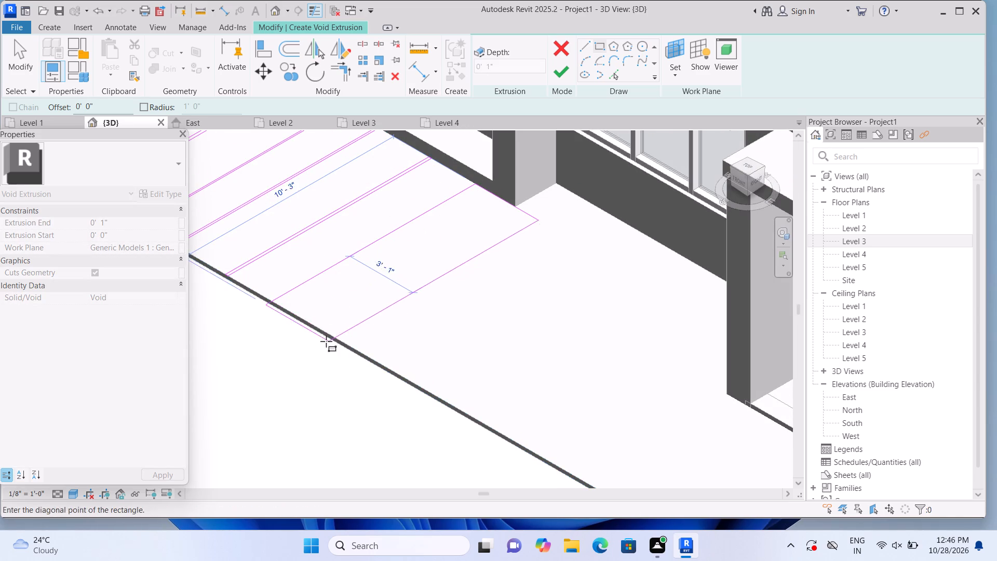
scroll(299, 319, up, 5)
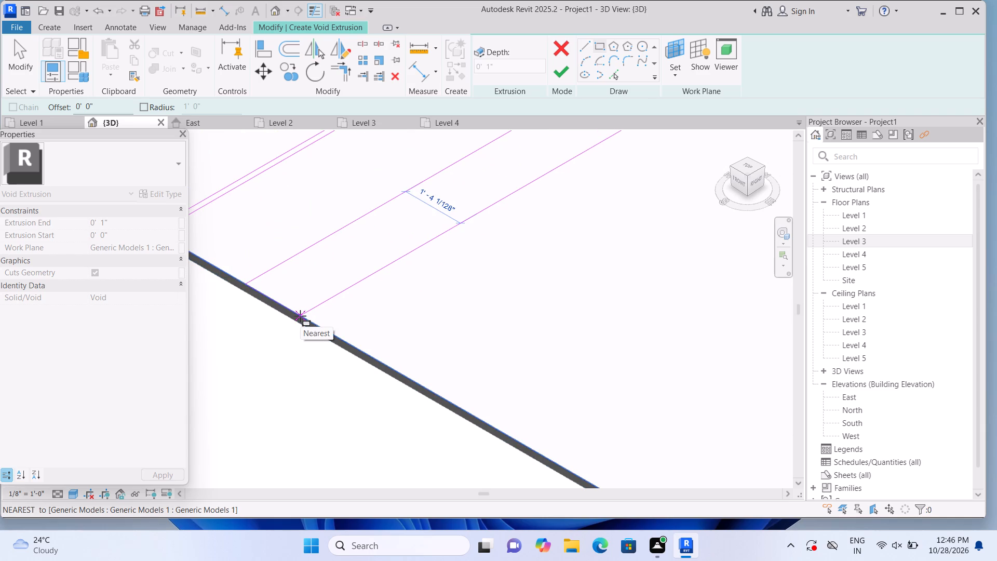
scroll(299, 315, up, 2)
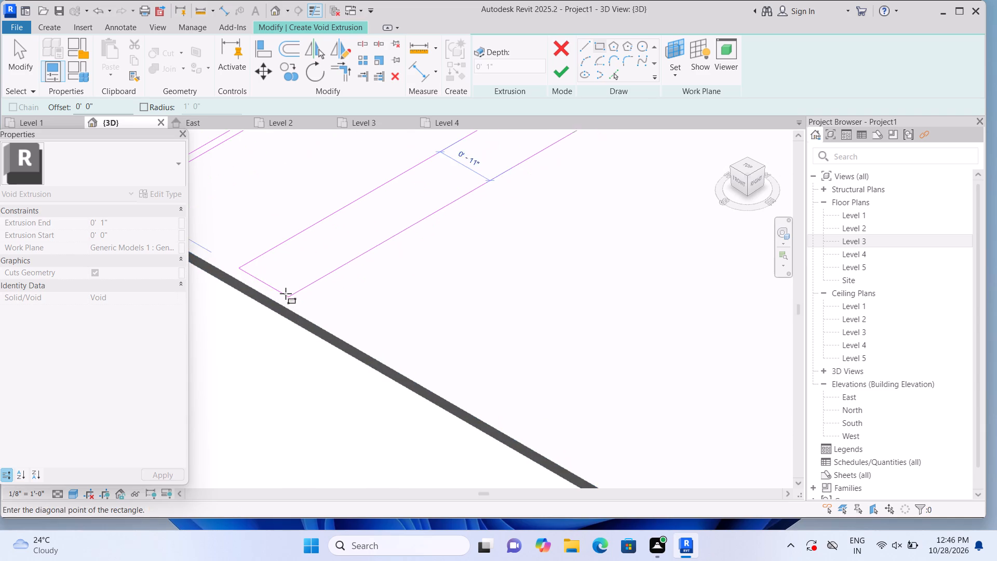
click(236, 278)
scroll(267, 290, down, 4)
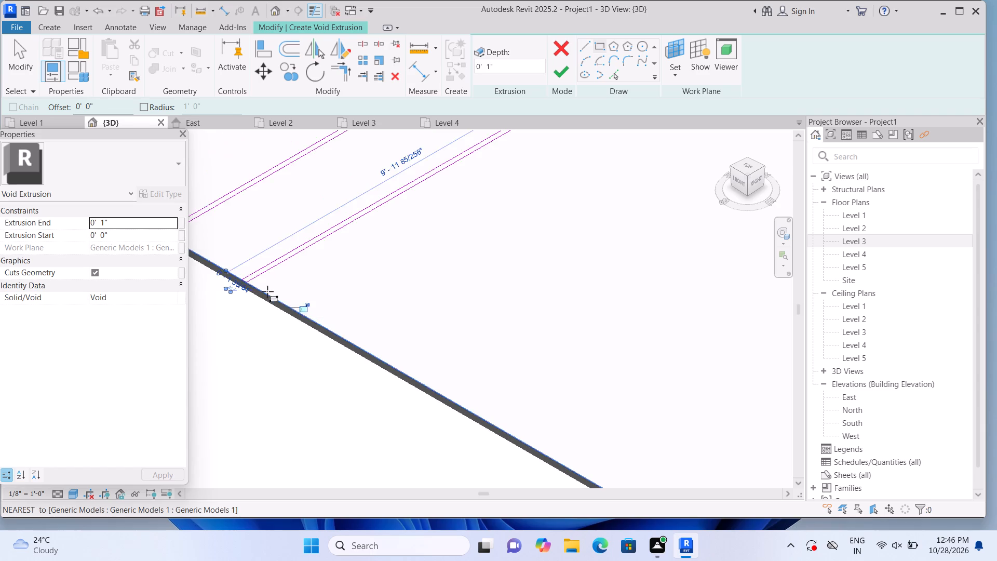
scroll(267, 291, down, 3)
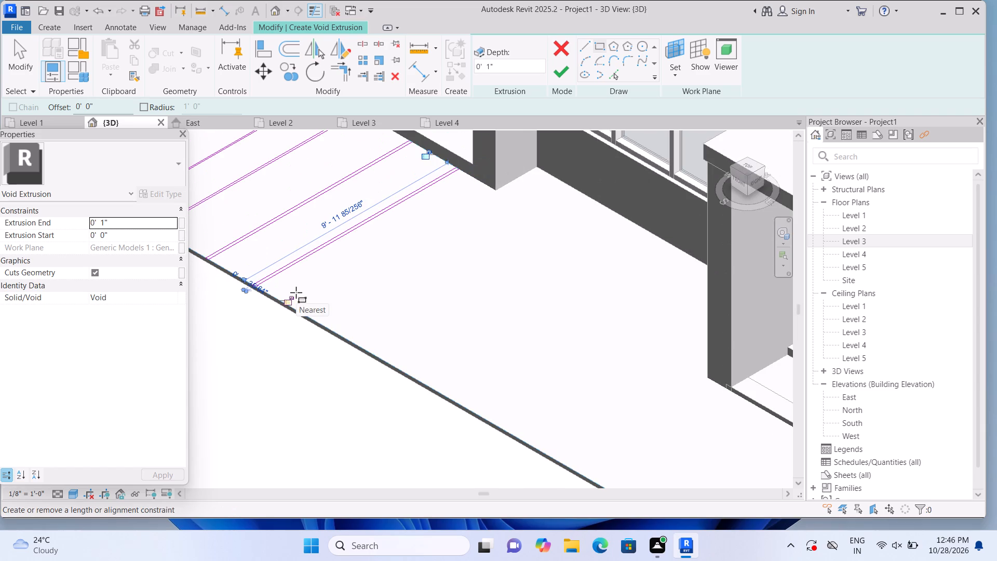
key(Escape)
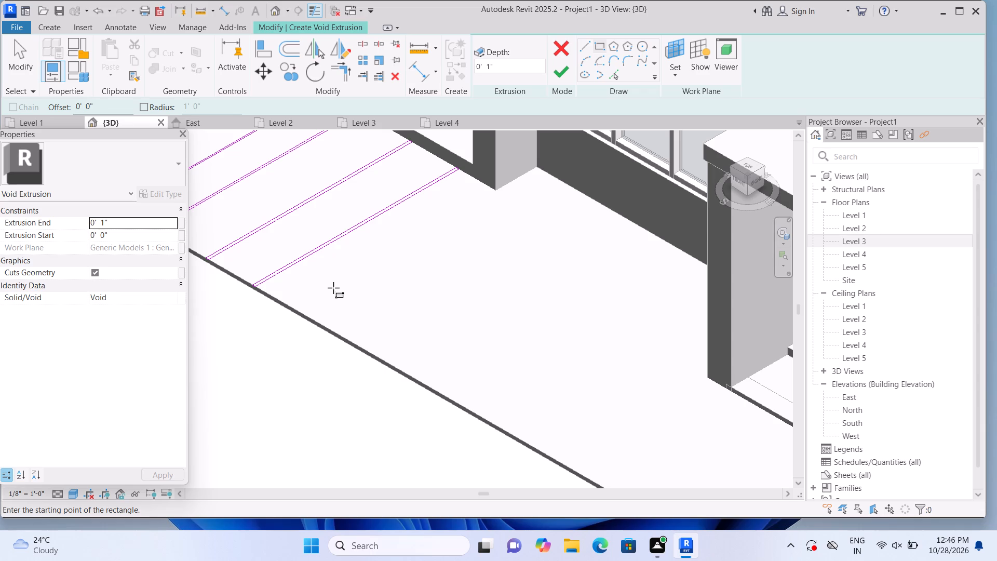
Sketch a sixth thin strip about 11'-11" long, from the corner where the slatted frame meets the wall to the paving's front edge.
click(538, 167)
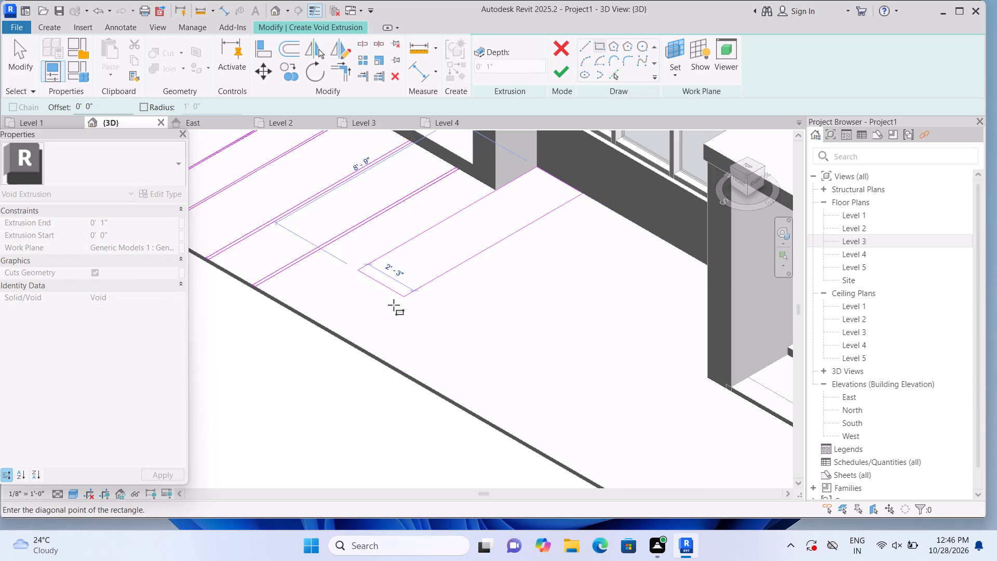
scroll(349, 340, up, 3)
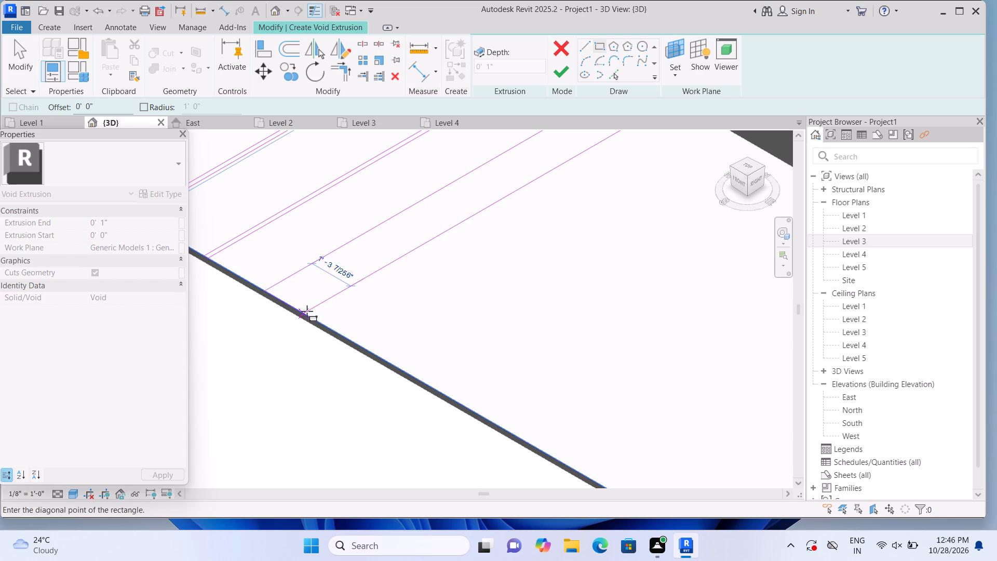
click(274, 292)
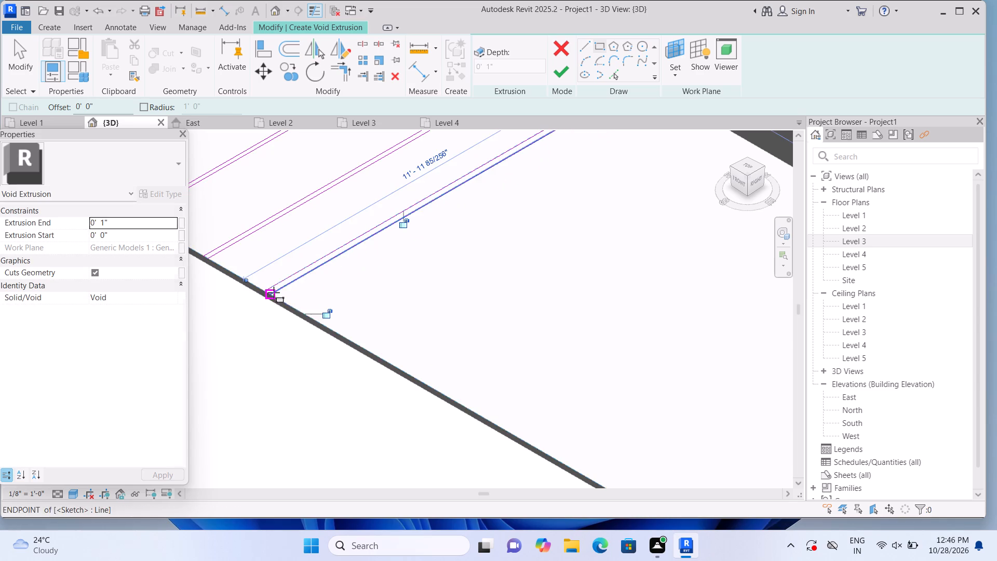
scroll(366, 305, down, 4)
middle_drag(410, 313, 323, 259)
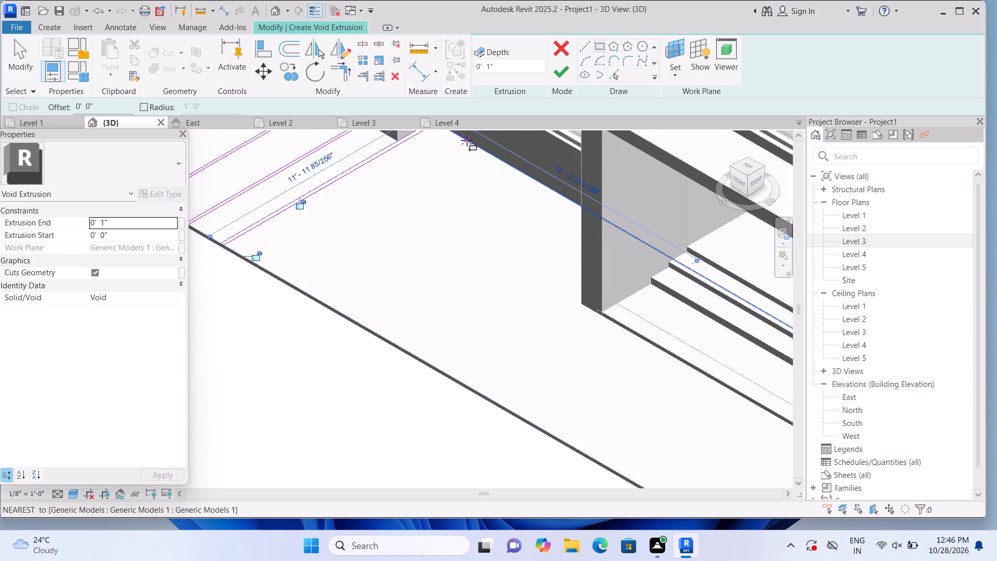
scroll(465, 155, down, 2)
middle_drag(463, 177, 404, 270)
key(Escape)
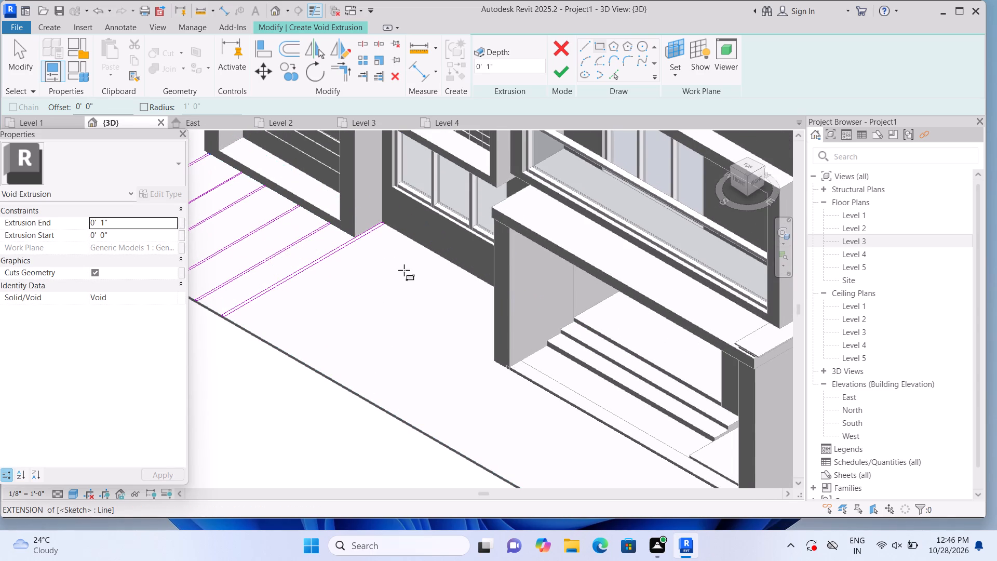
Sketch a seventh parallel strip about 1 3/4" wide and 11'-11" long, from the recessed wall's base to the paving's front edge.
click(417, 244)
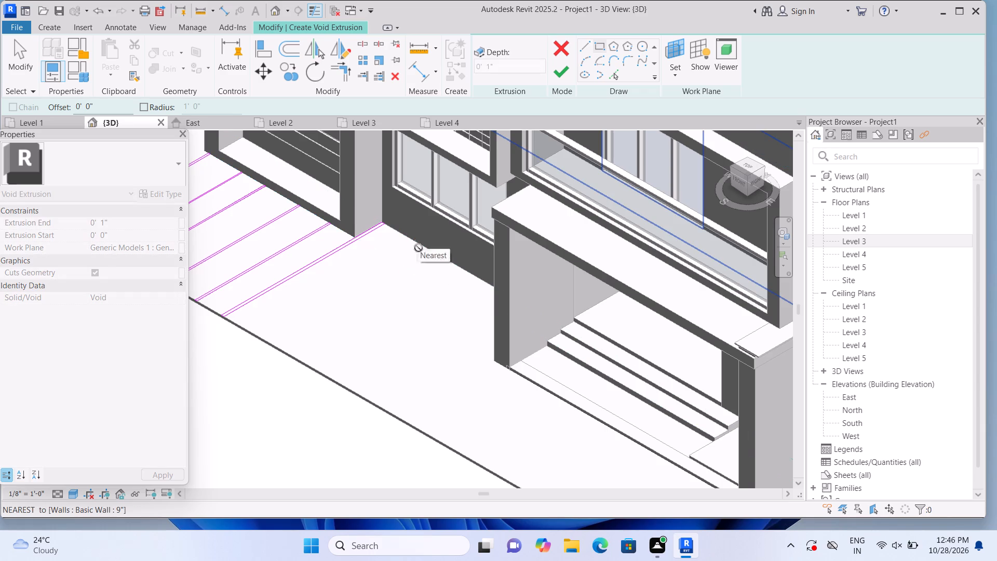
scroll(295, 365, up, 3)
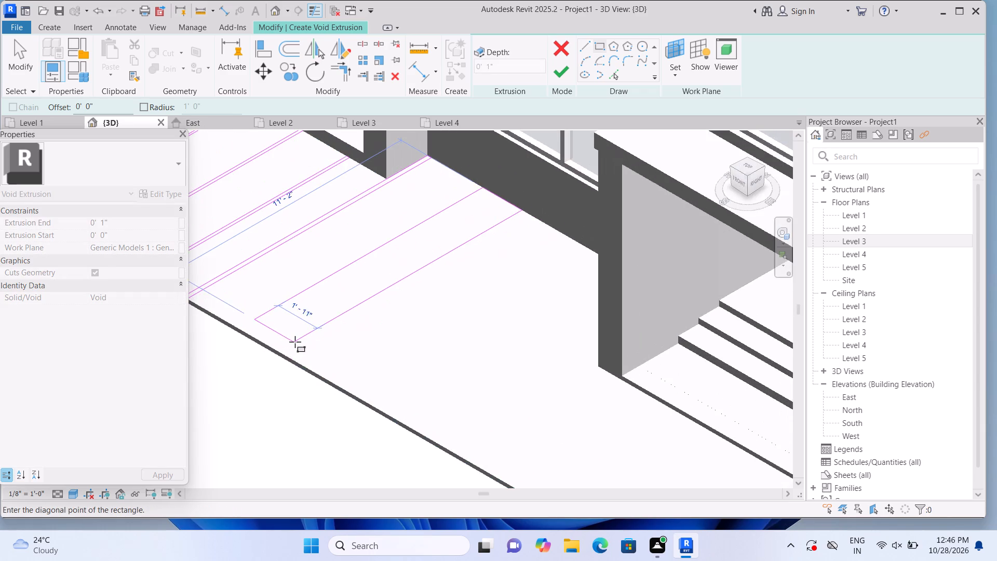
scroll(285, 343, up, 3)
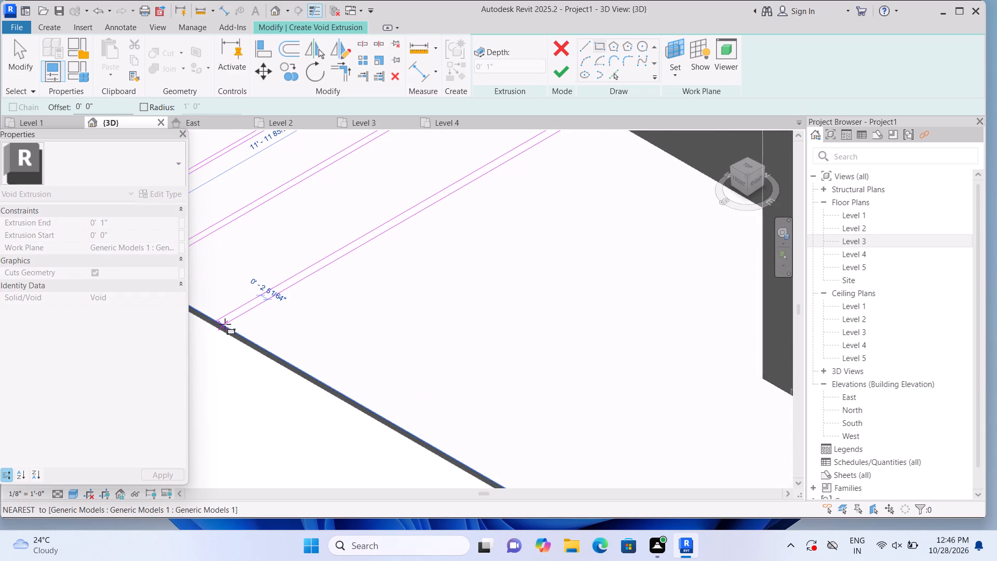
scroll(226, 324, up, 1)
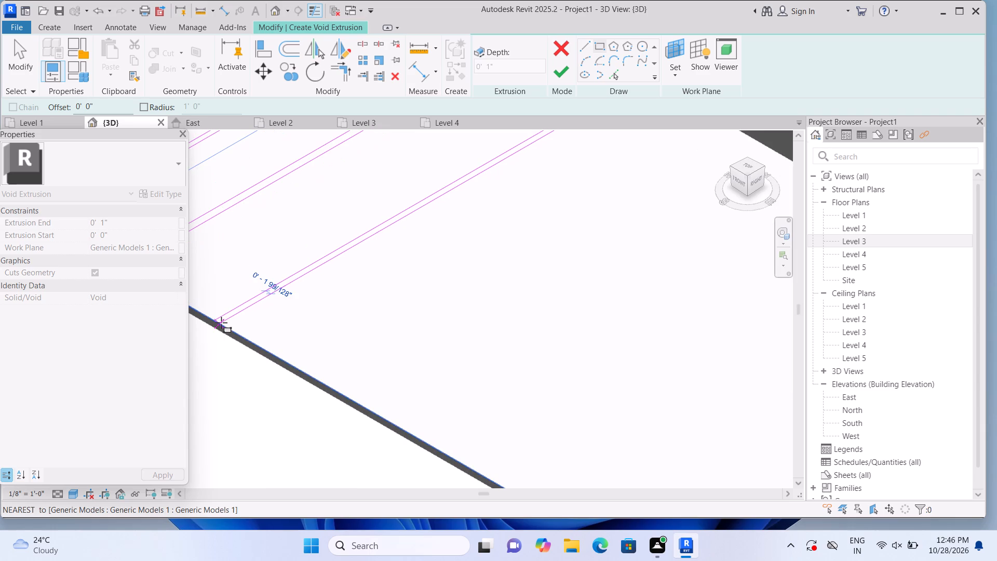
click(221, 323)
scroll(341, 346, down, 7)
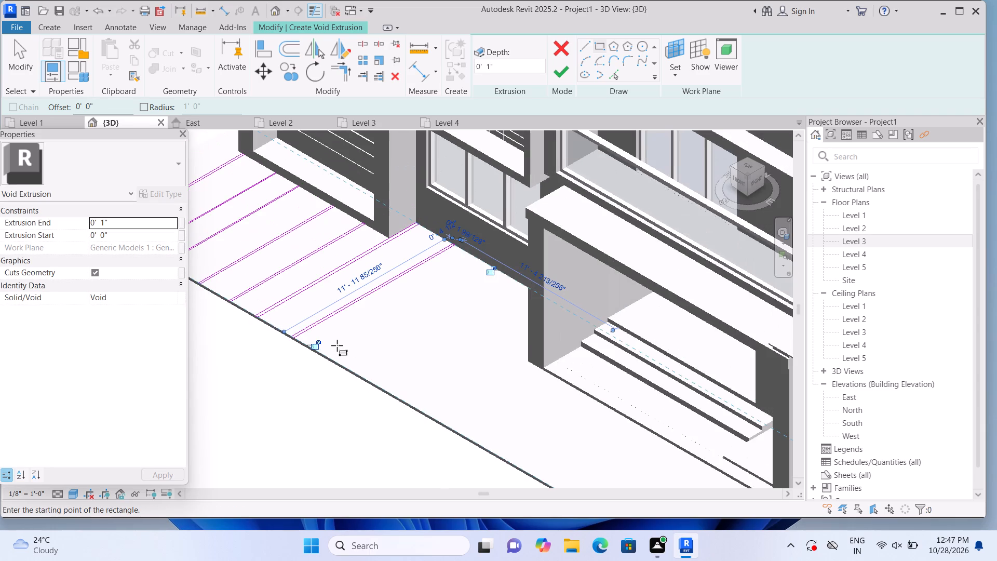
key(Escape)
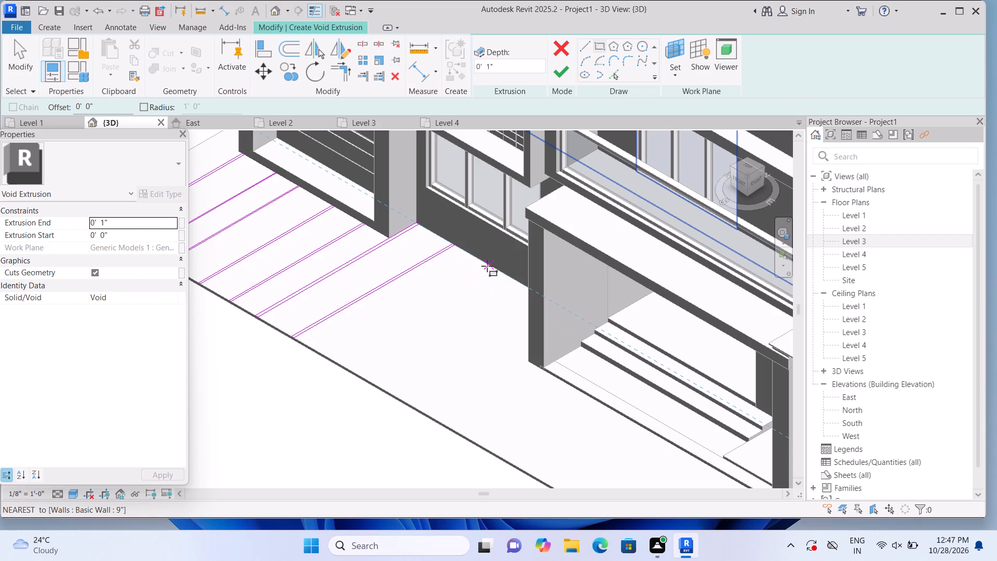
Sketch an eighth thin parallel strip about 11'-11" long, from the recessed wall's base to the paving's front edge.
click(489, 266)
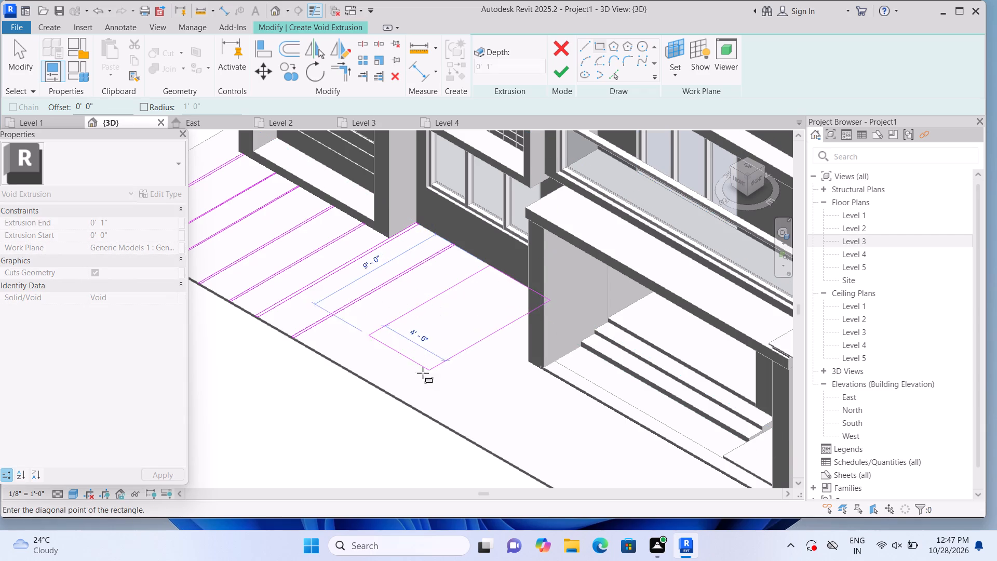
scroll(416, 378, up, 2)
middle_drag(413, 377, 407, 325)
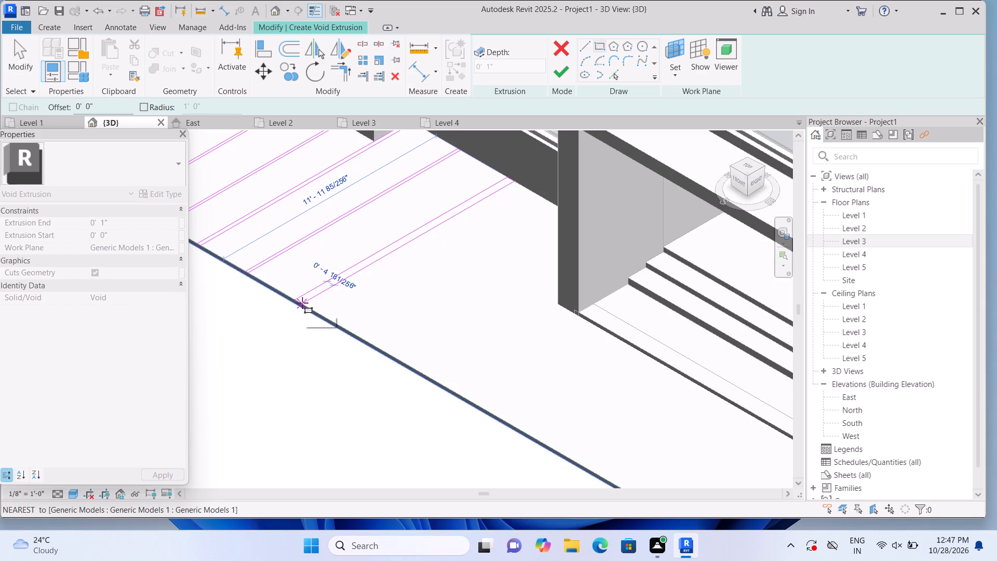
scroll(302, 303, up, 1)
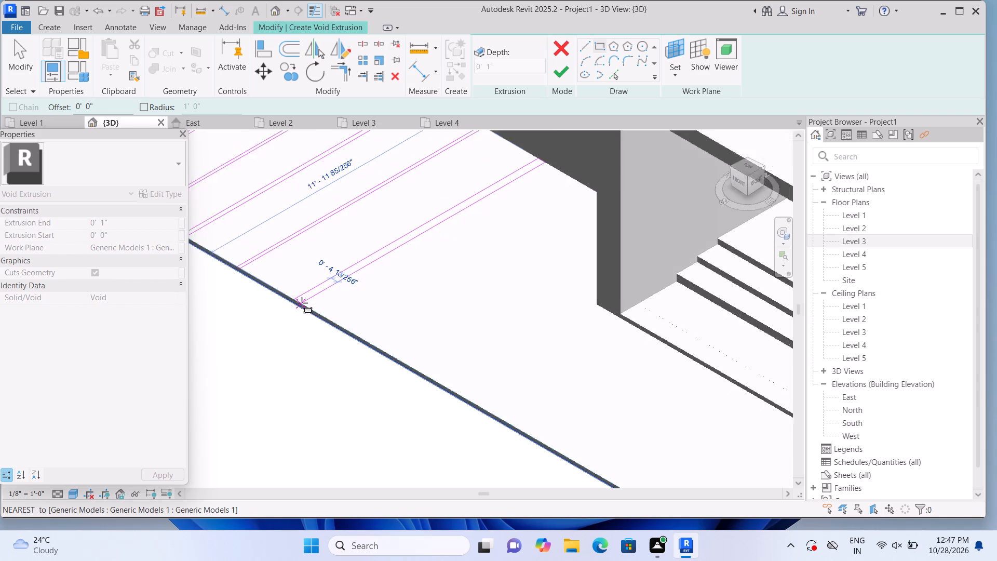
scroll(302, 303, up, 1)
click(300, 301)
Sketch a ninth parallel strip about 1" wide and 11'-11" long, from the recessed wall's base to the paving's front edge.
scroll(388, 304, down, 4)
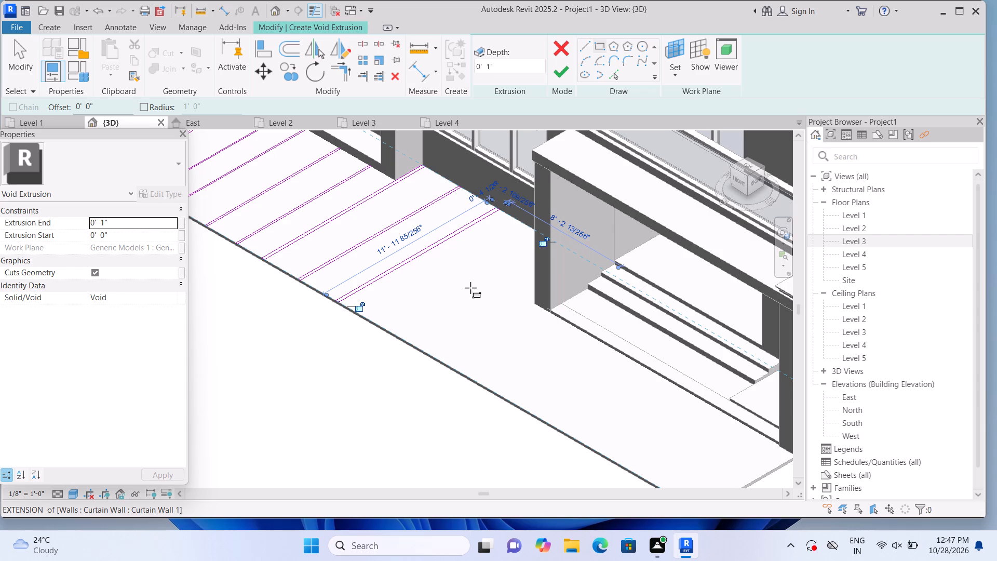
shift+middle_drag(464, 283, 520, 294)
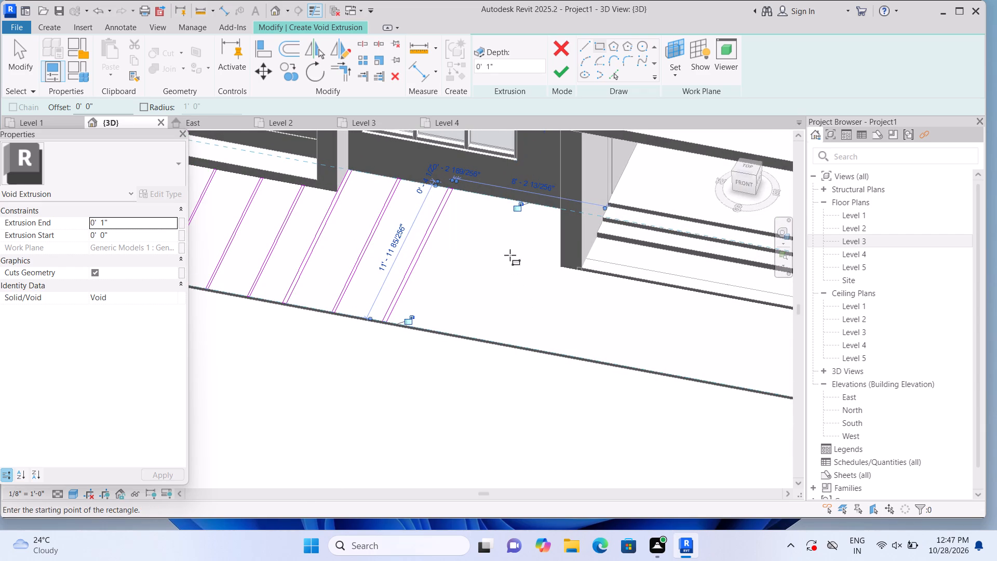
click(513, 201)
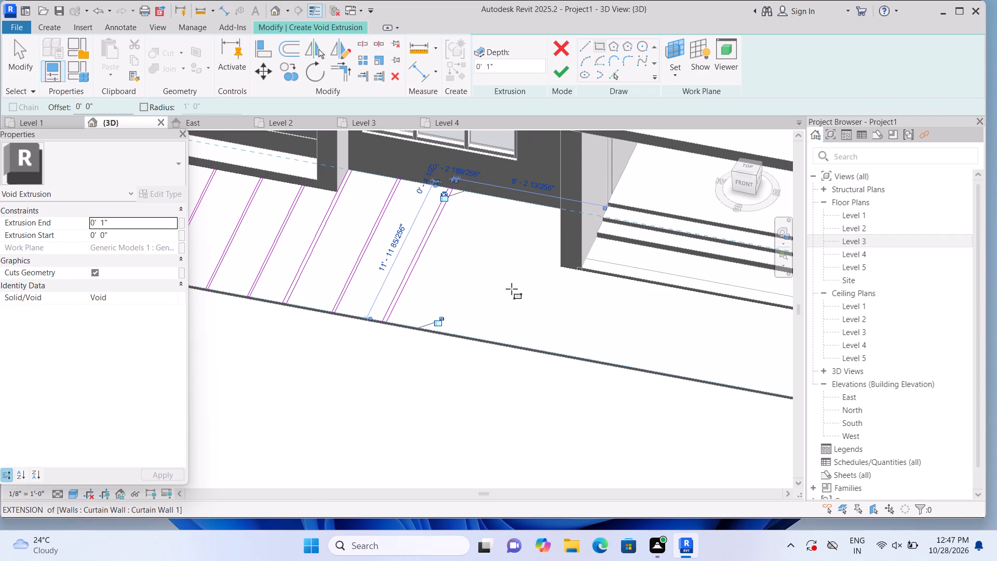
scroll(516, 209, up, 1)
click(514, 199)
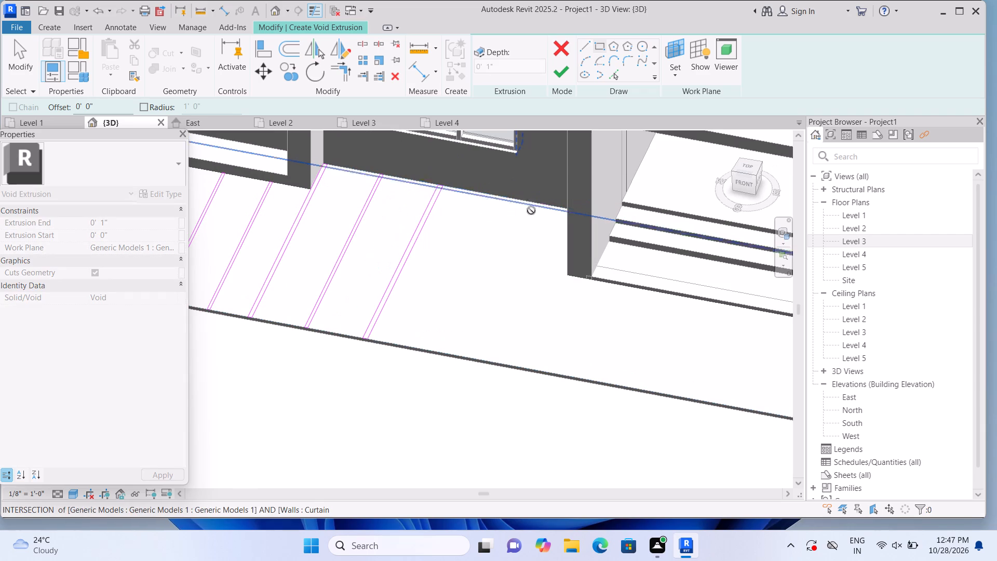
middle_drag(508, 344, 520, 268)
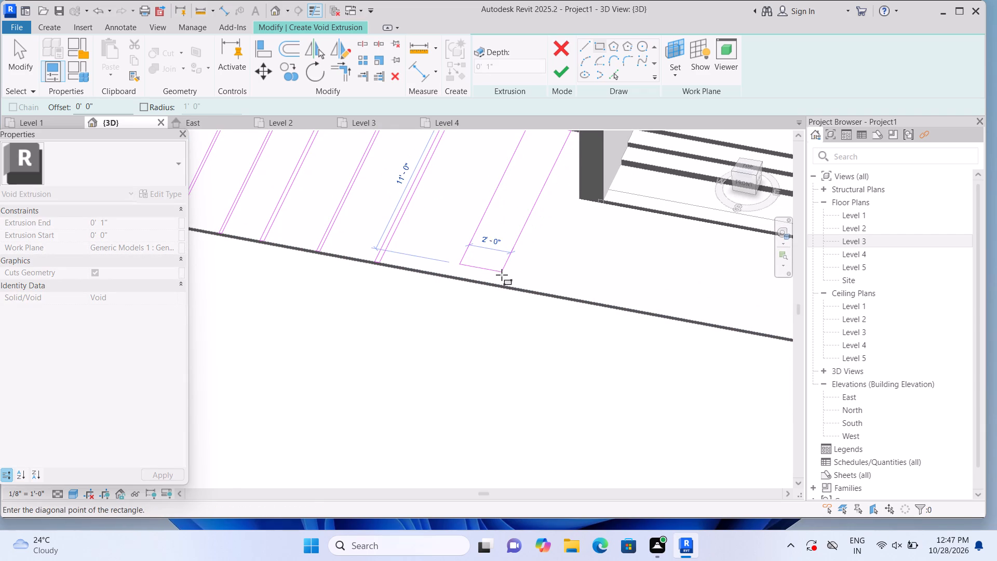
scroll(495, 284, up, 7)
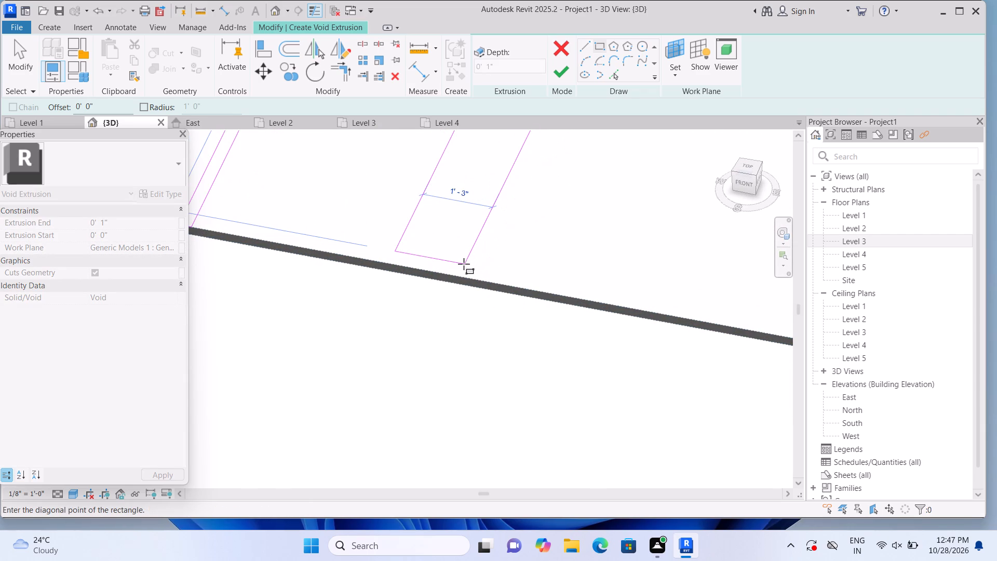
scroll(460, 264, up, 1)
middle_drag(460, 269, 449, 389)
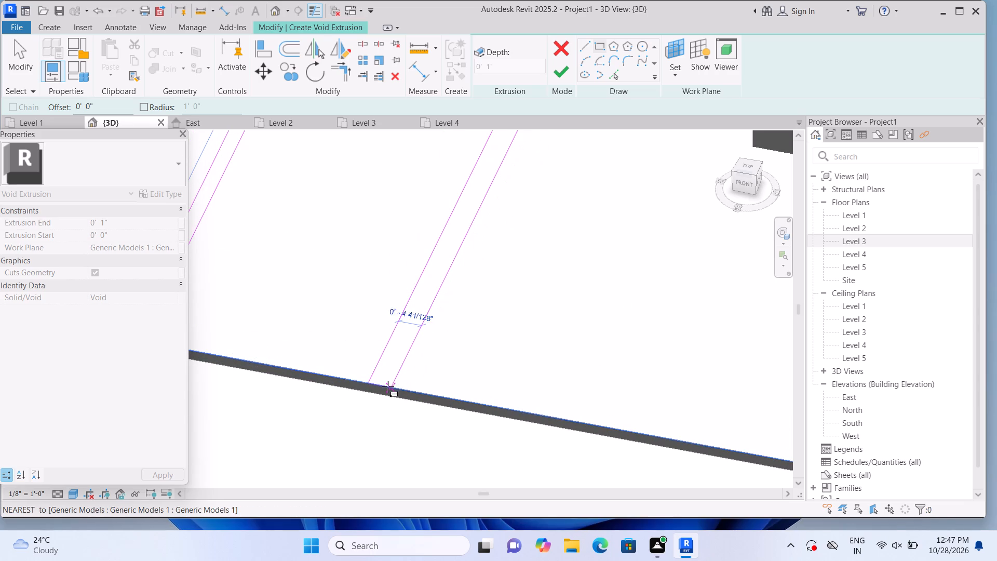
scroll(378, 385, up, 4)
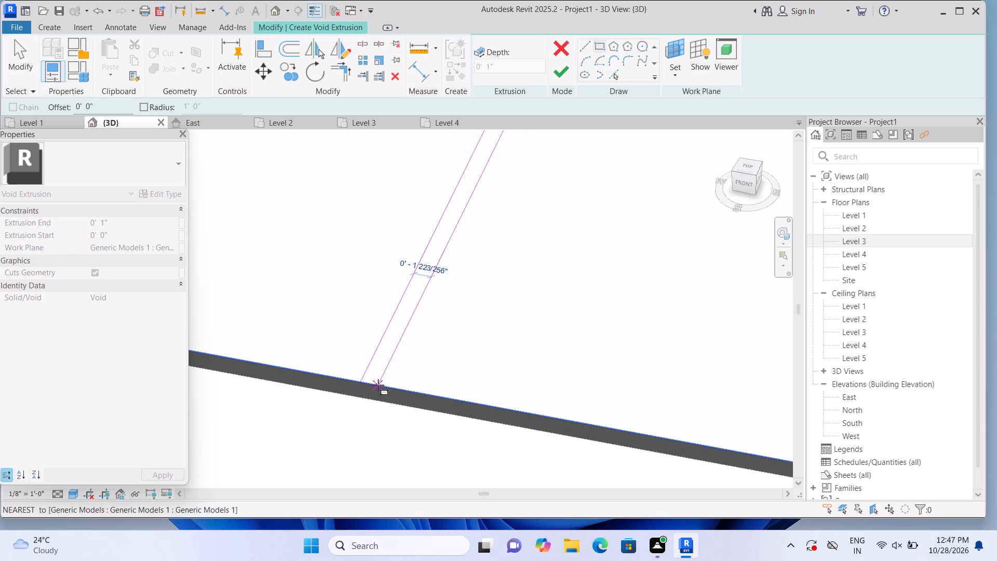
scroll(378, 385, up, 1)
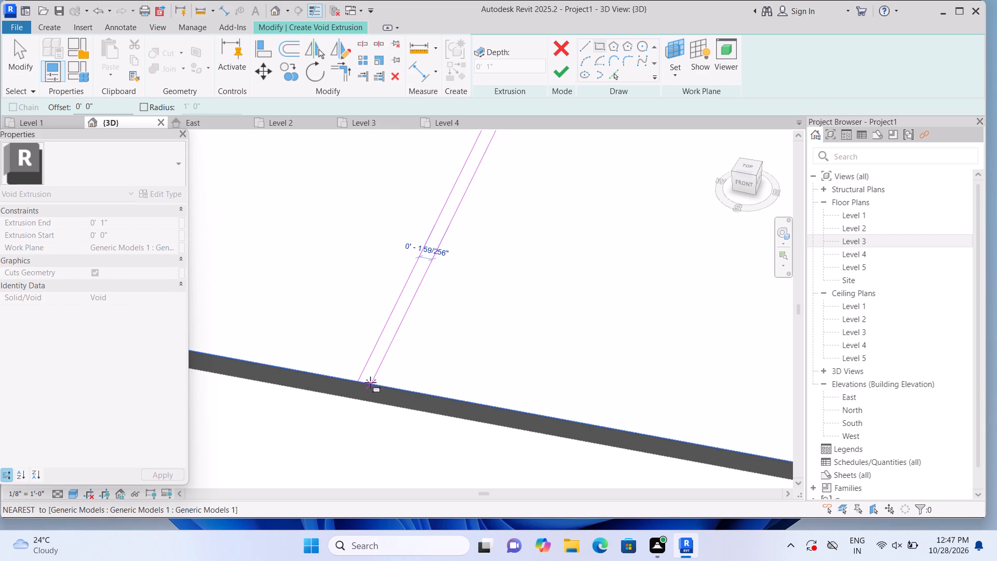
click(370, 382)
Sketch a tenth thin parallel strip about 11'-11" long, from the recessed wall's base beside the porch to the paving's front edge.
scroll(394, 388, down, 12)
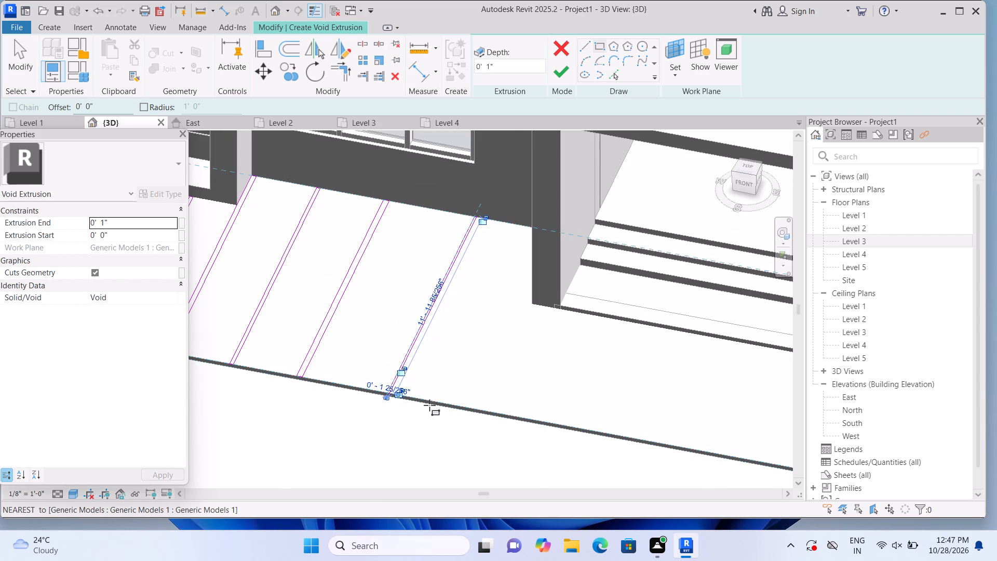
shift+middle_drag(435, 410, 475, 409)
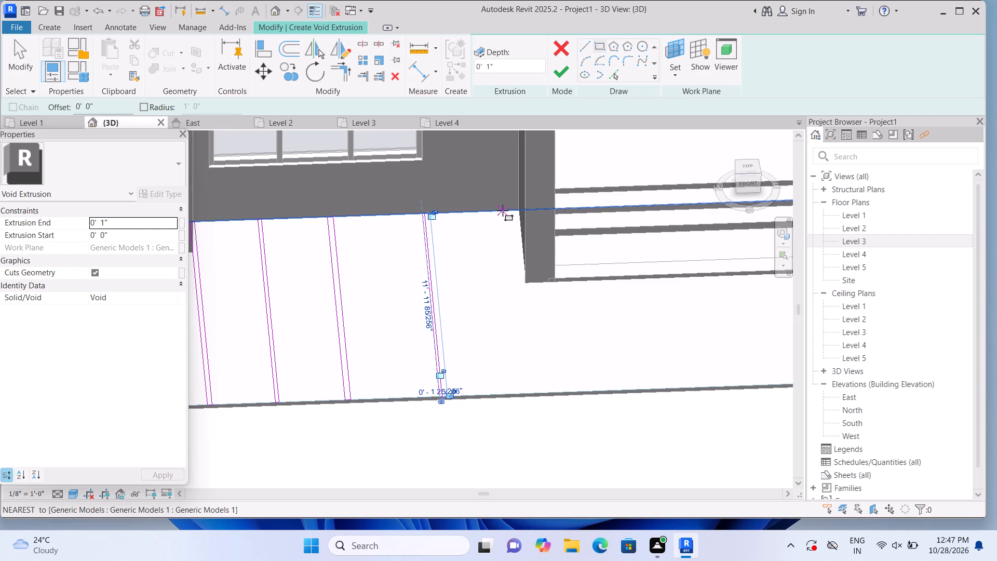
click(503, 210)
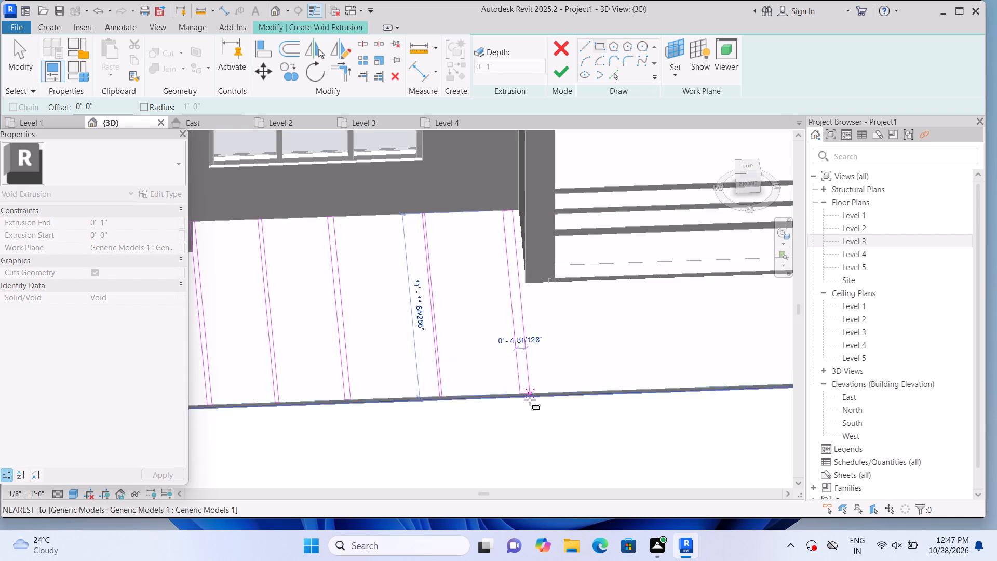
scroll(530, 400, up, 1)
middle_drag(542, 392, 468, 392)
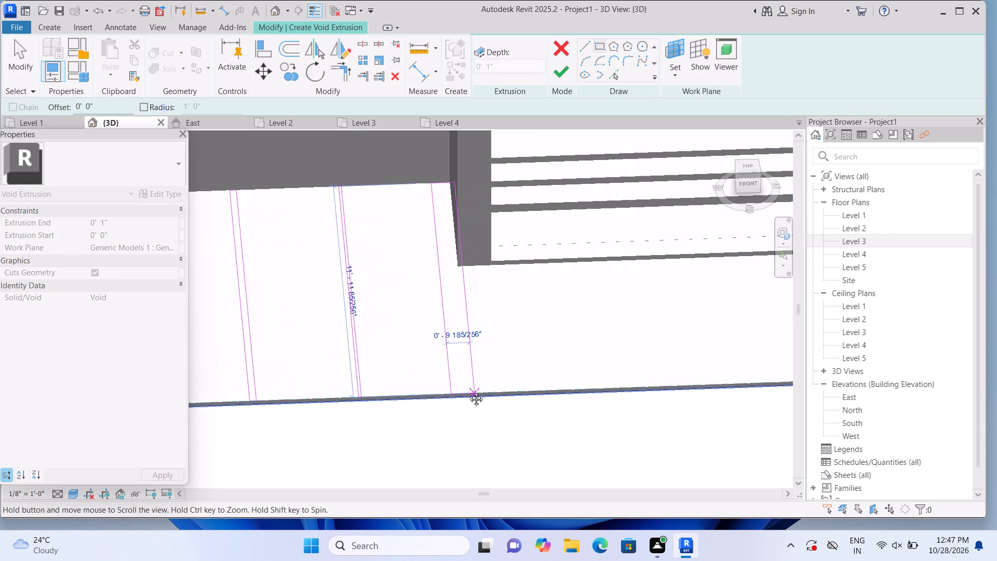
middle_drag(468, 392, 467, 391)
scroll(457, 382, up, 5)
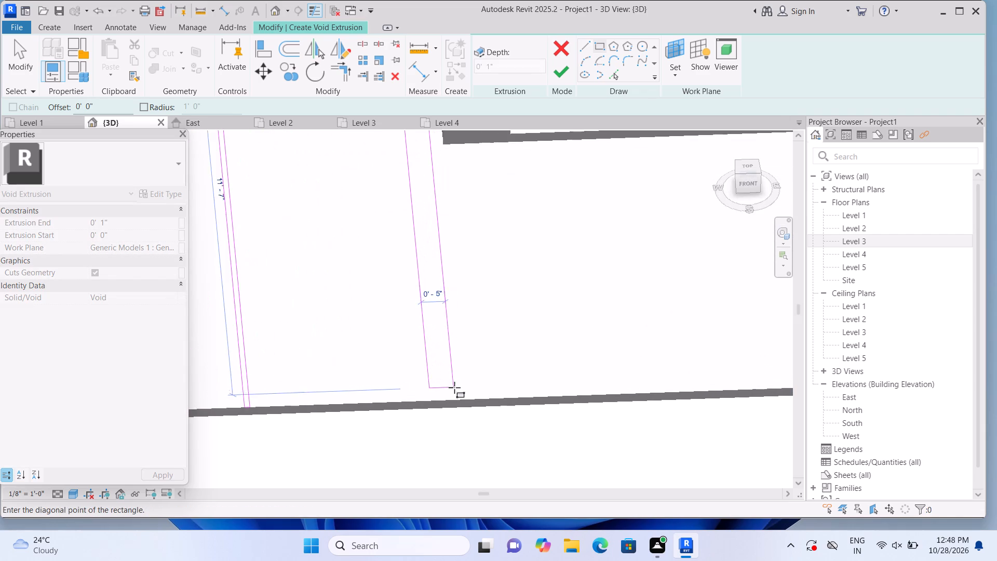
scroll(454, 389, up, 3)
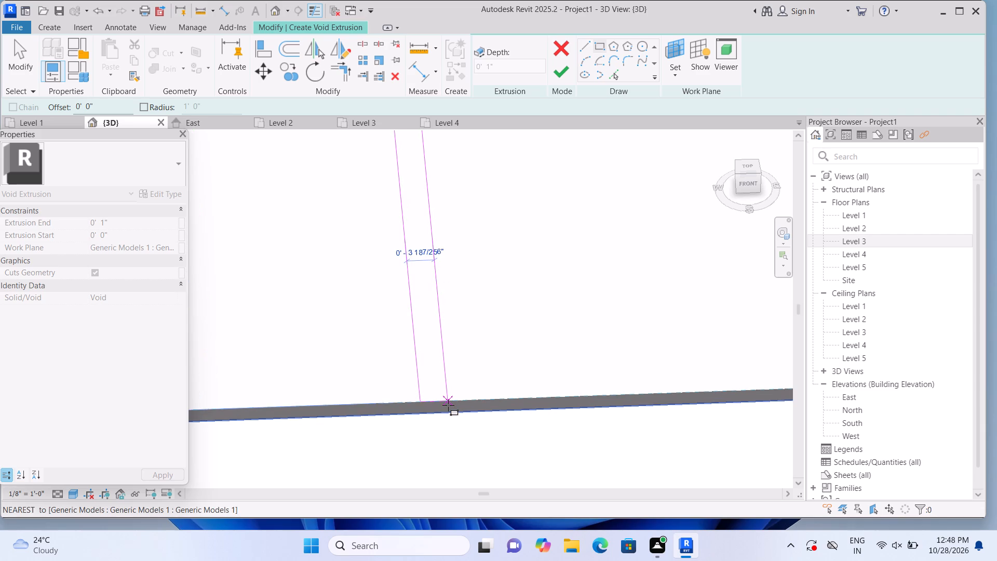
scroll(448, 405, up, 1)
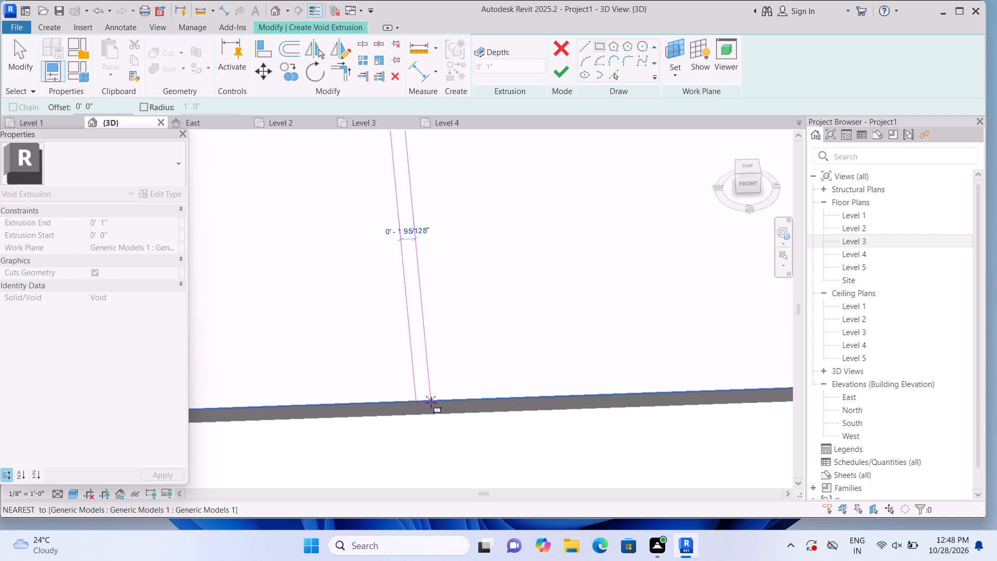
click(425, 400)
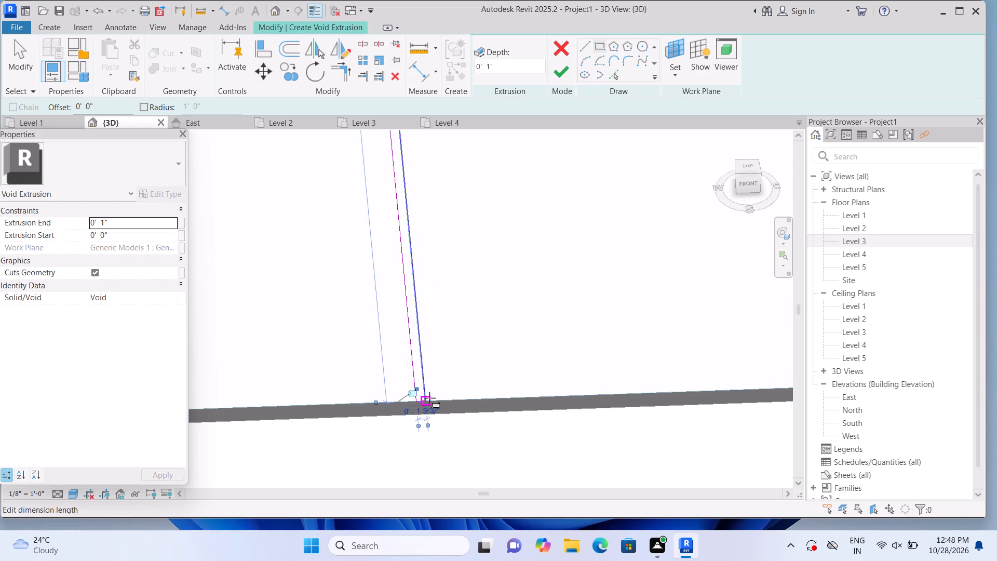
scroll(429, 398, down, 9)
key(Escape)
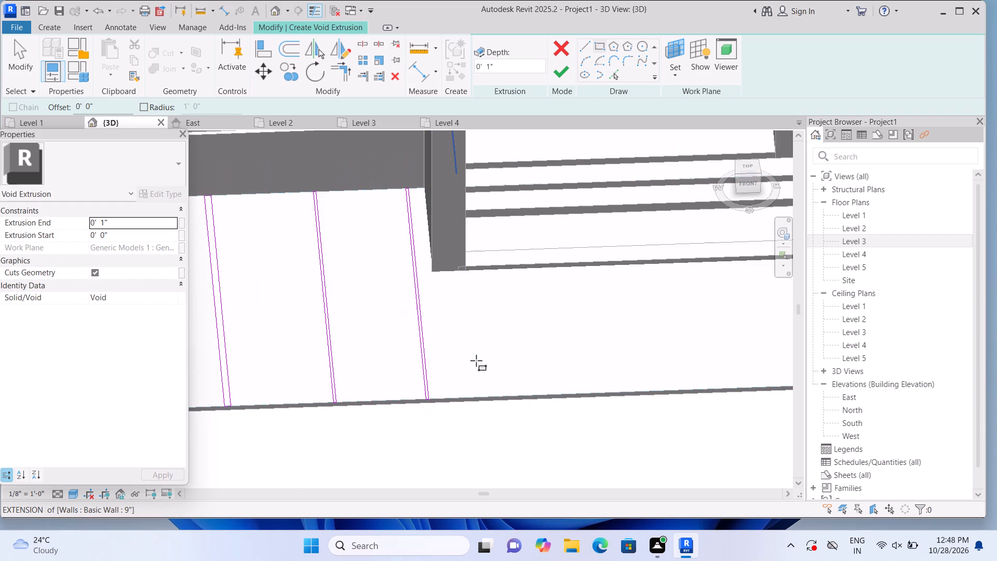
Sketch an eleventh strip about 1 1/8" wide and 7'-2" long, from the porch's front edge near its corner pillar to the paving's front edge.
click(477, 271)
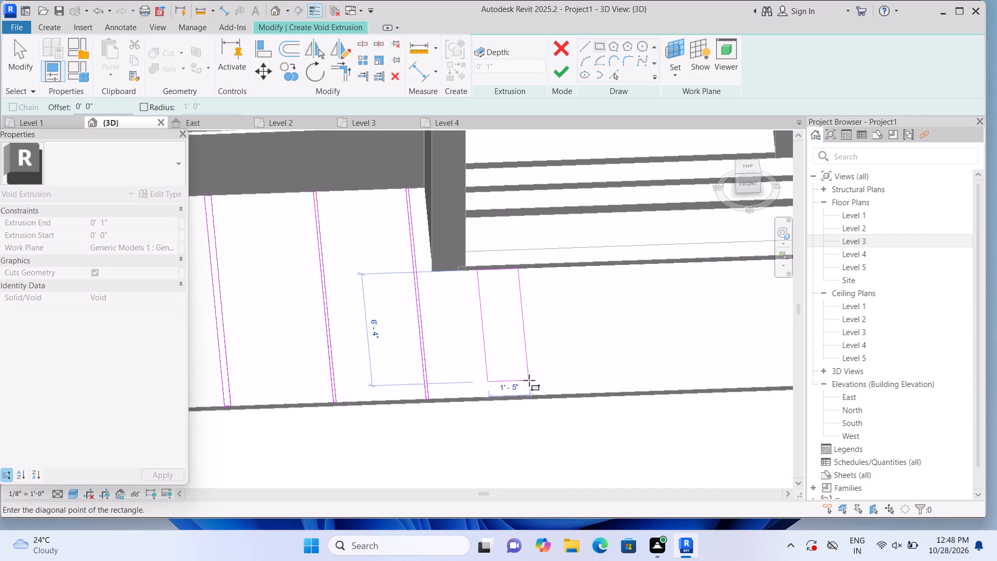
scroll(525, 402, up, 4)
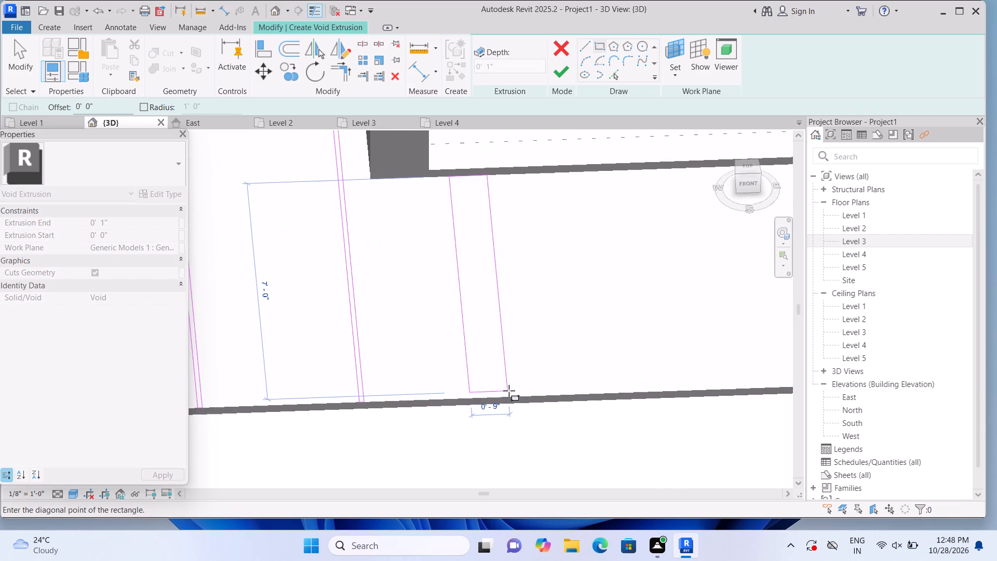
scroll(509, 391, up, 2)
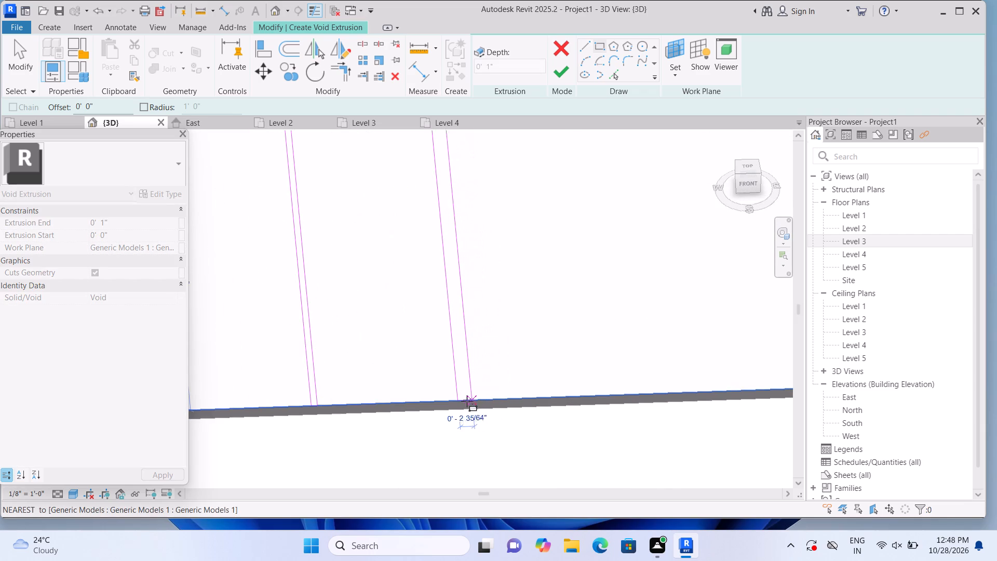
click(464, 400)
Sketch a twelfth thin parallel strip about 7'-2" long, from the porch's front edge to the paving's front edge.
scroll(510, 368, down, 6)
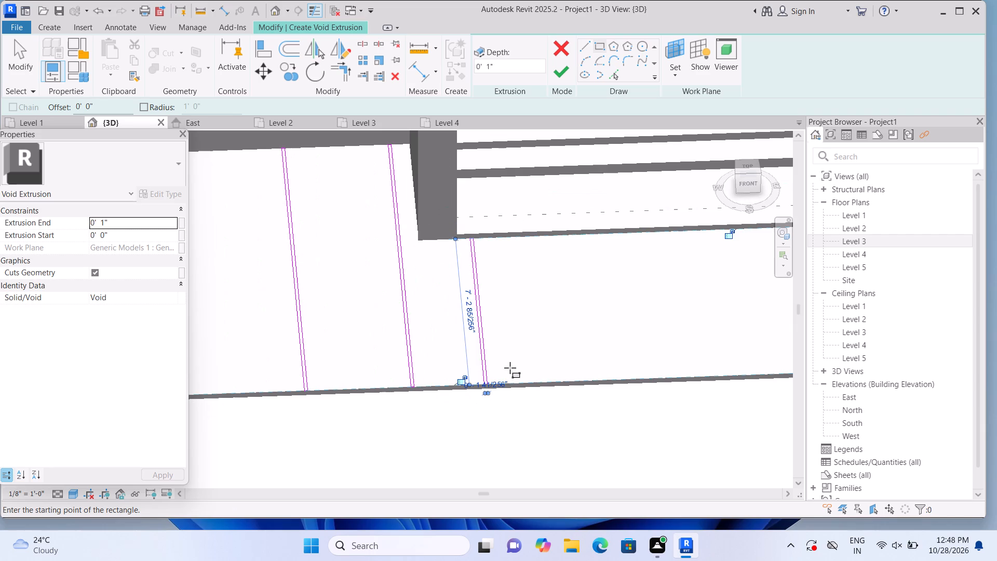
middle_drag(592, 343, 477, 348)
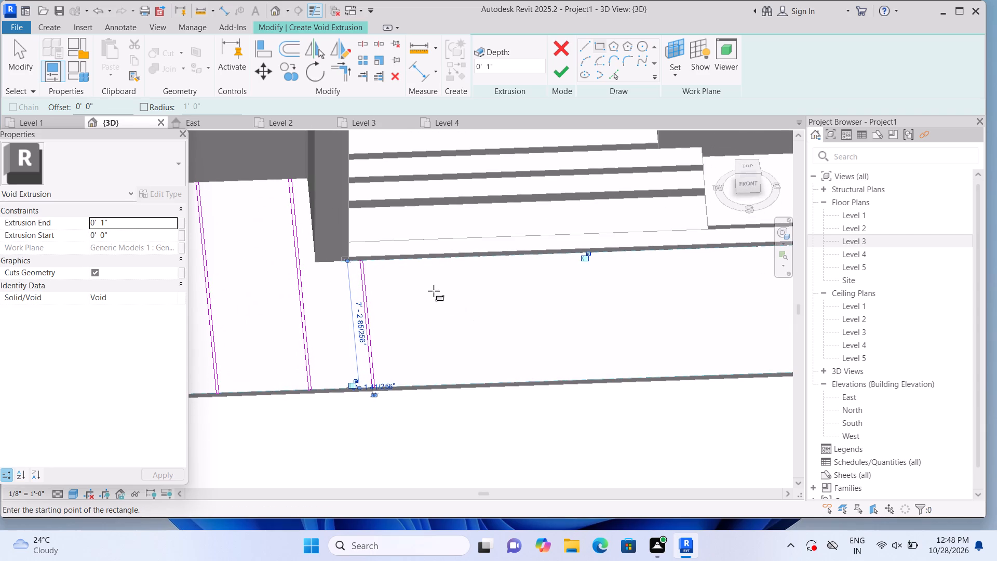
click(419, 258)
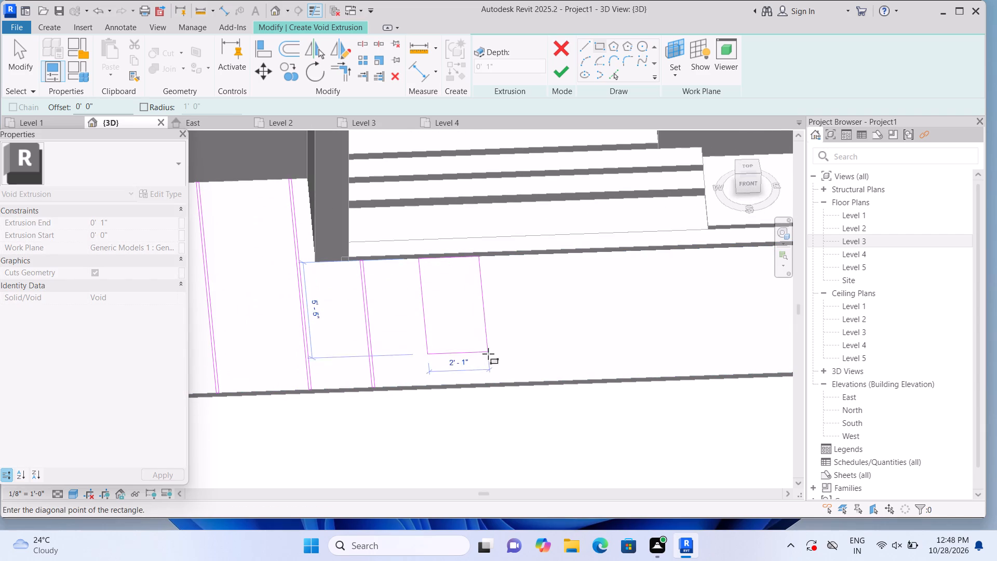
scroll(468, 383, up, 5)
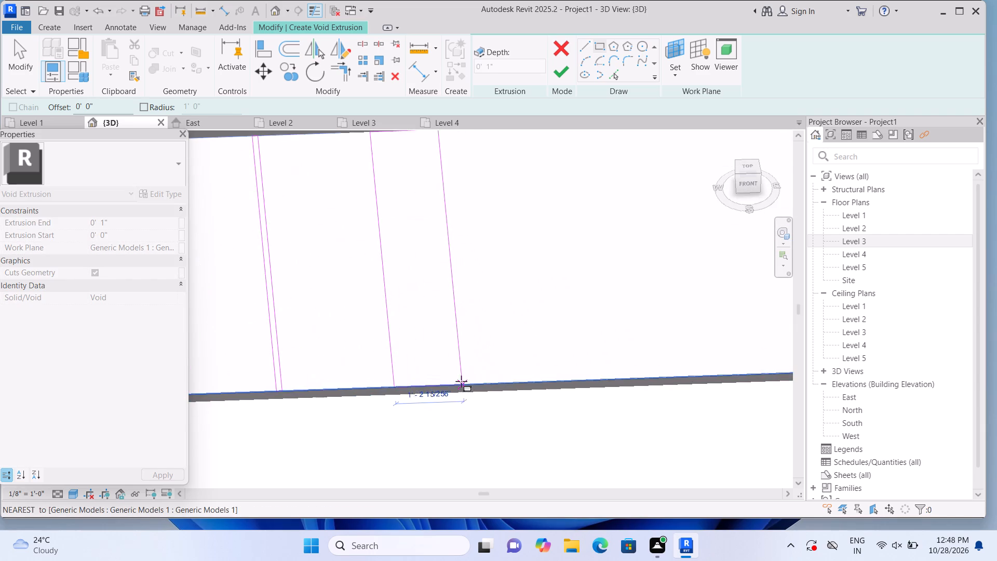
click(400, 385)
Sketch a thirteenth parallel strip about 1 5/8" wide and 7'-2" long, from the porch's front edge to the paving's front edge.
scroll(478, 316, down, 4)
middle_drag(505, 314, 498, 320)
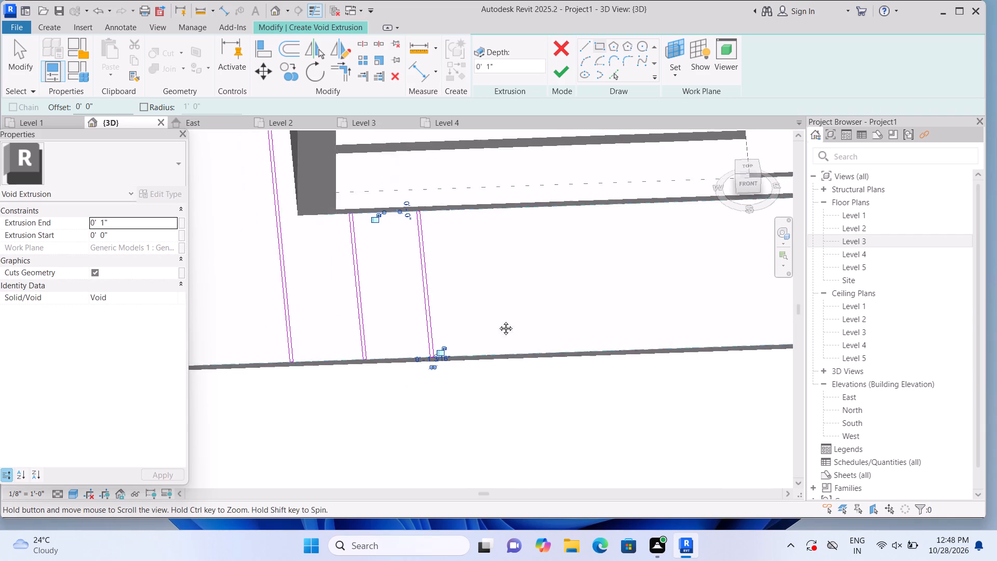
middle_drag(498, 320, 429, 342)
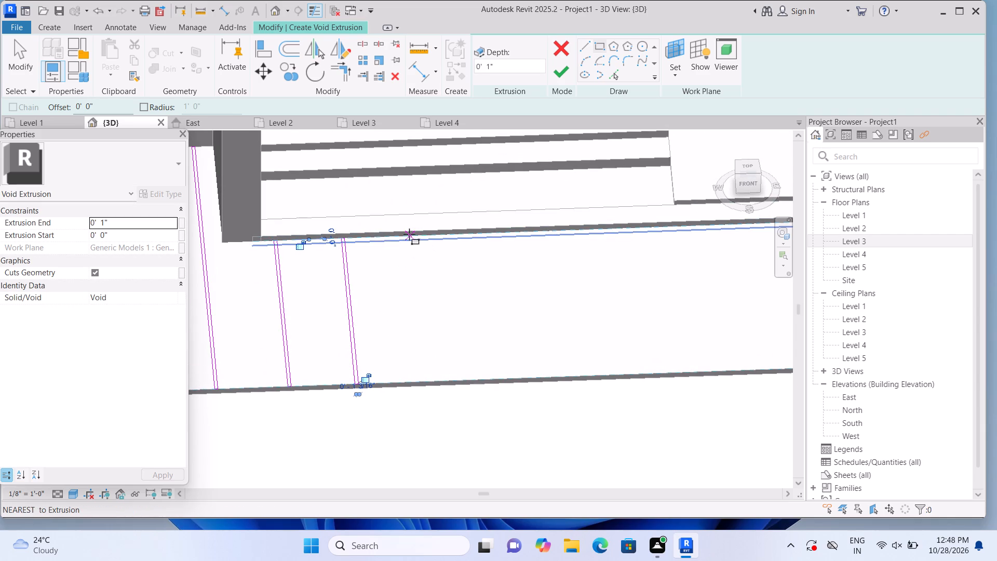
click(416, 236)
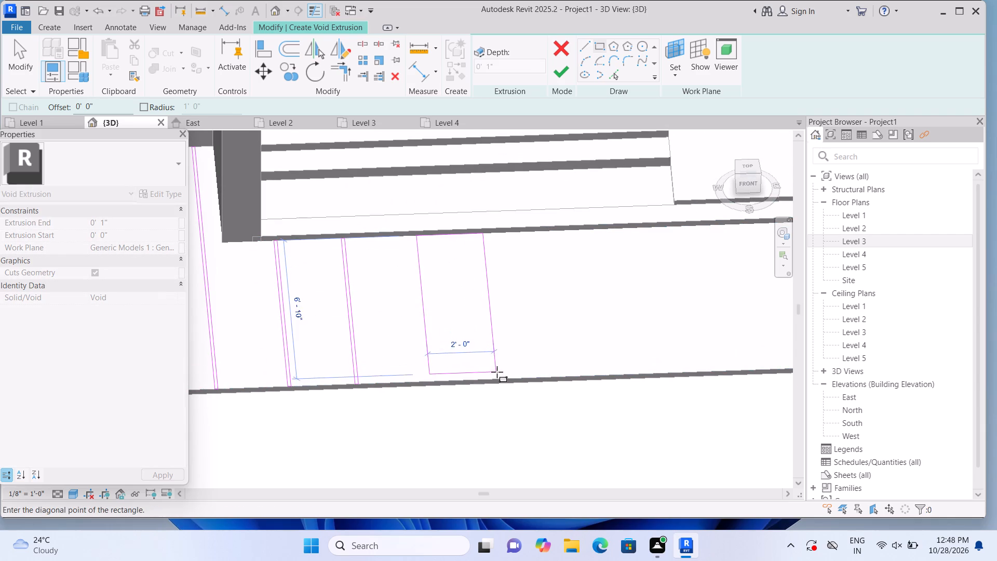
scroll(463, 389, up, 3)
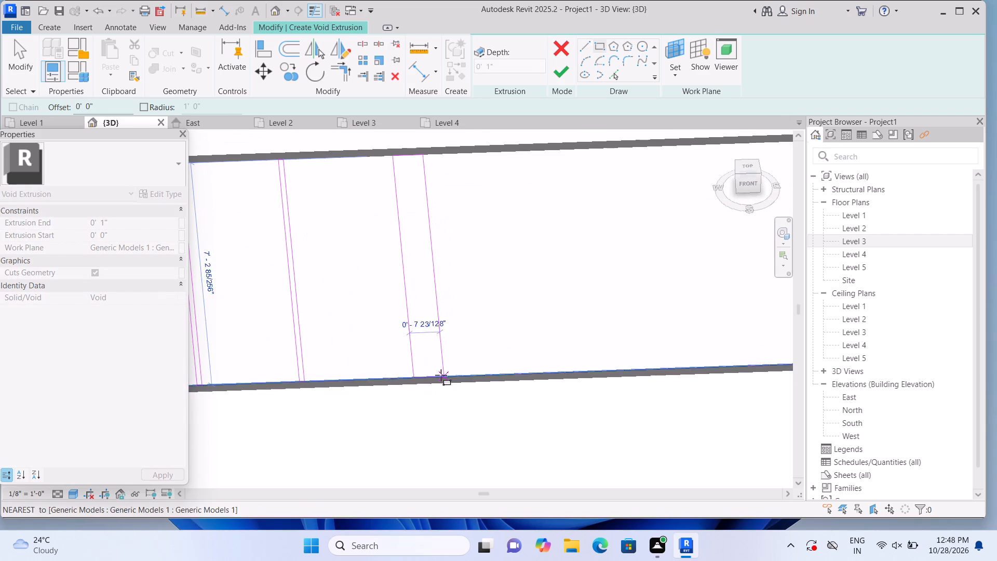
click(421, 378)
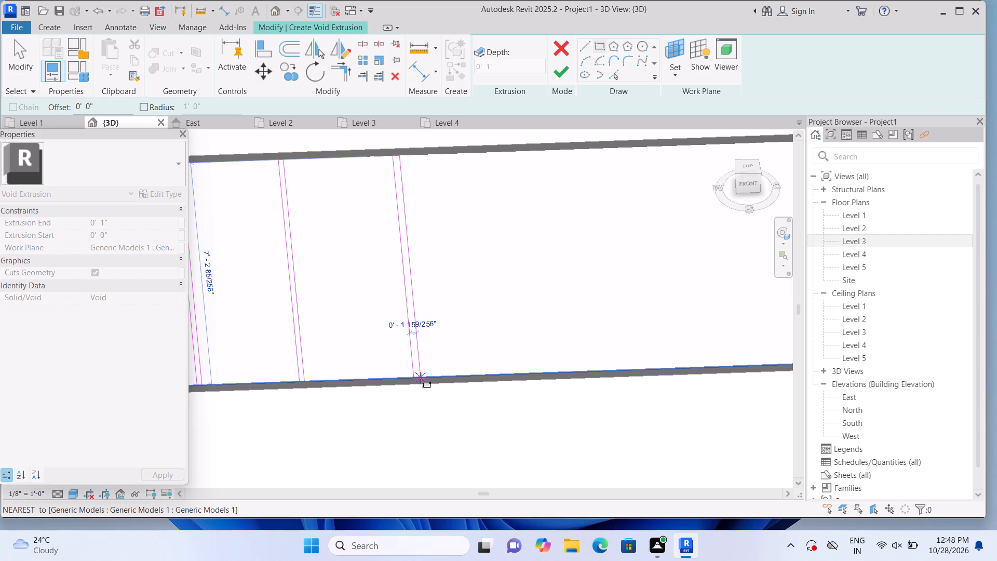
Sketch two more parallel strips about 7'-2" long in front of the porch, about 1 1/8" and 1 5/16" wide.
middle_drag(521, 335, 437, 349)
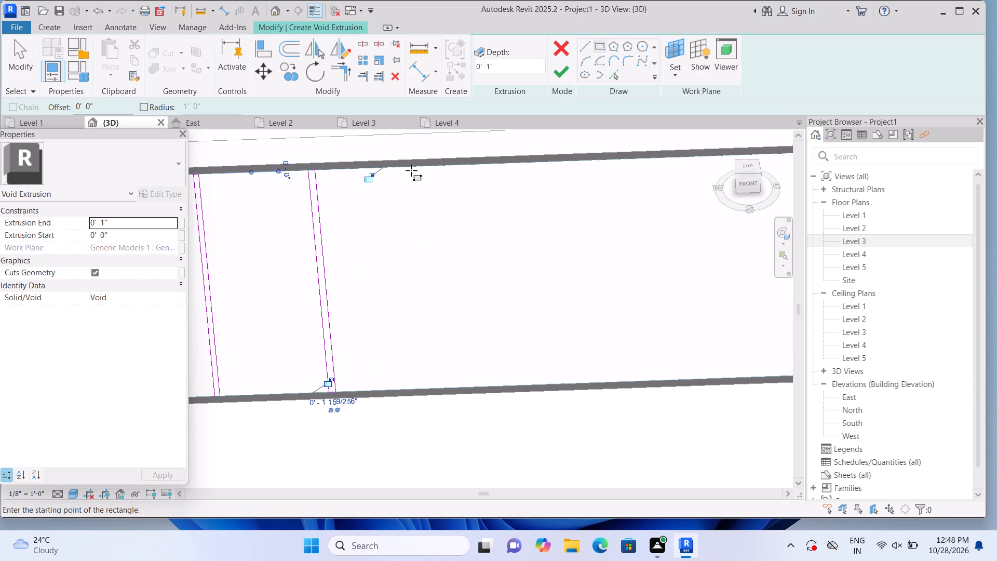
click(410, 167)
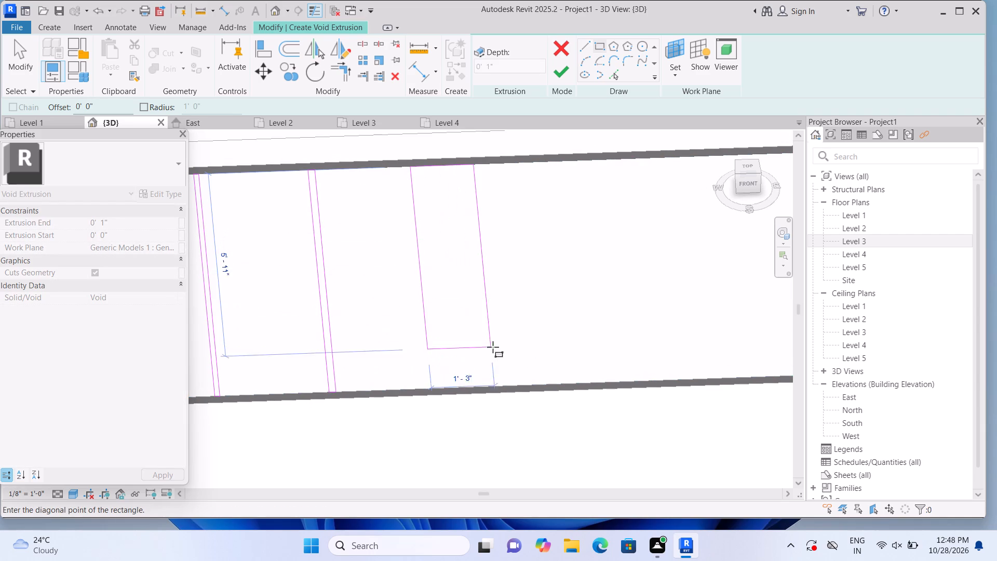
click(436, 389)
middle_drag(526, 318, 441, 331)
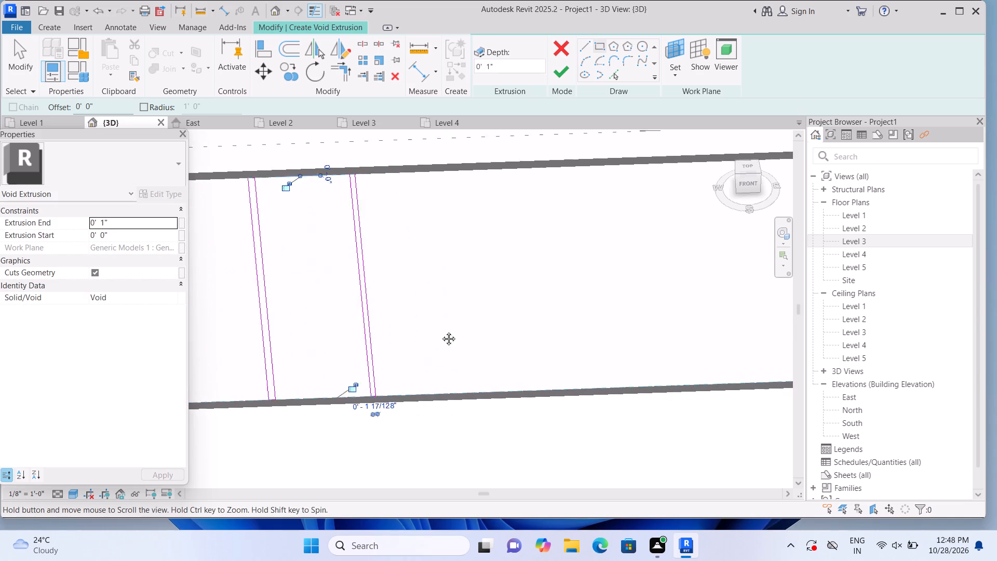
middle_drag(441, 331, 406, 333)
click(405, 179)
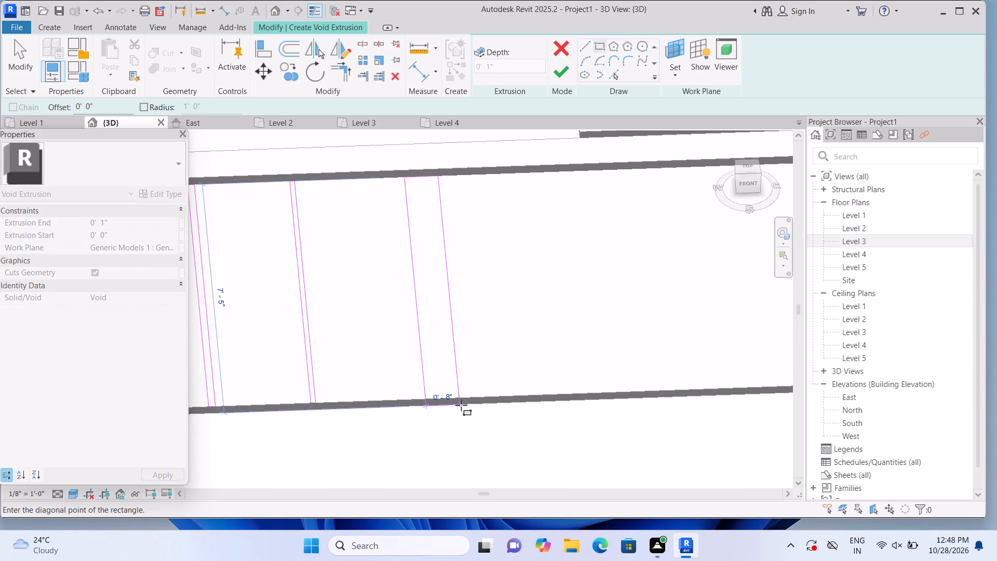
click(431, 397)
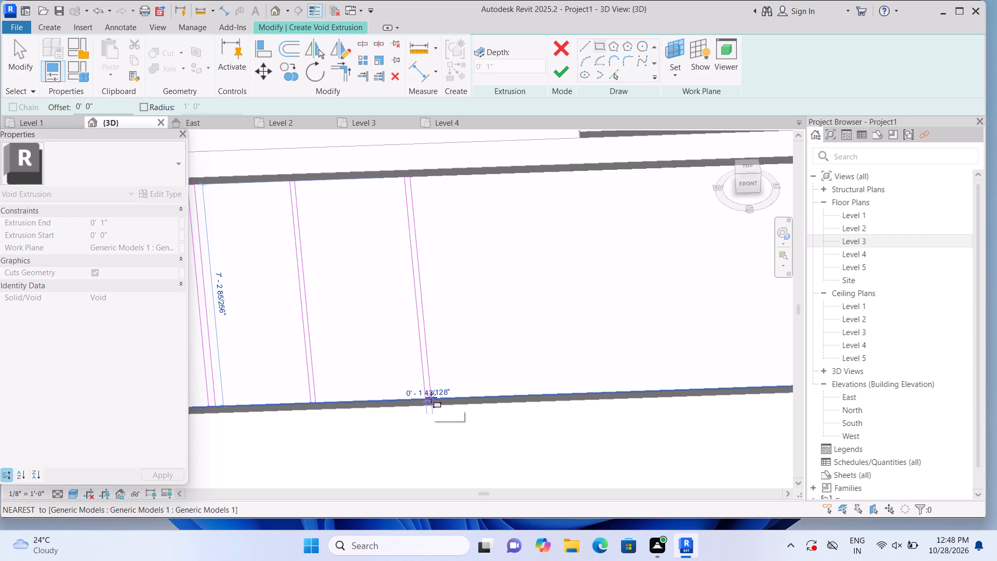
Sketch a sixteenth and seventeenth strip about 7'-2" long in front of the porch, about 1 5/16" and 1" wide.
scroll(494, 333, up, 1)
middle_drag(494, 333, 393, 343)
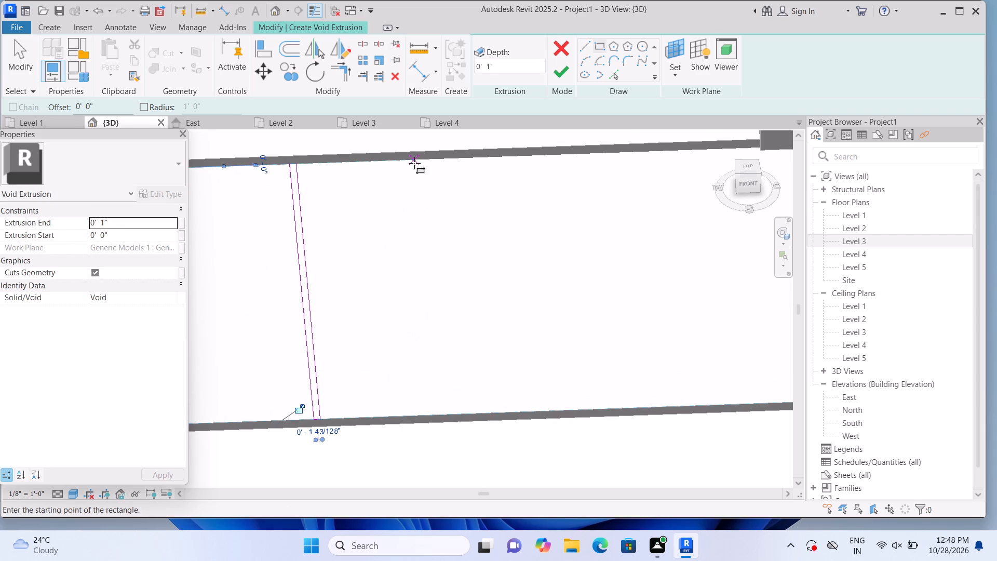
click(423, 157)
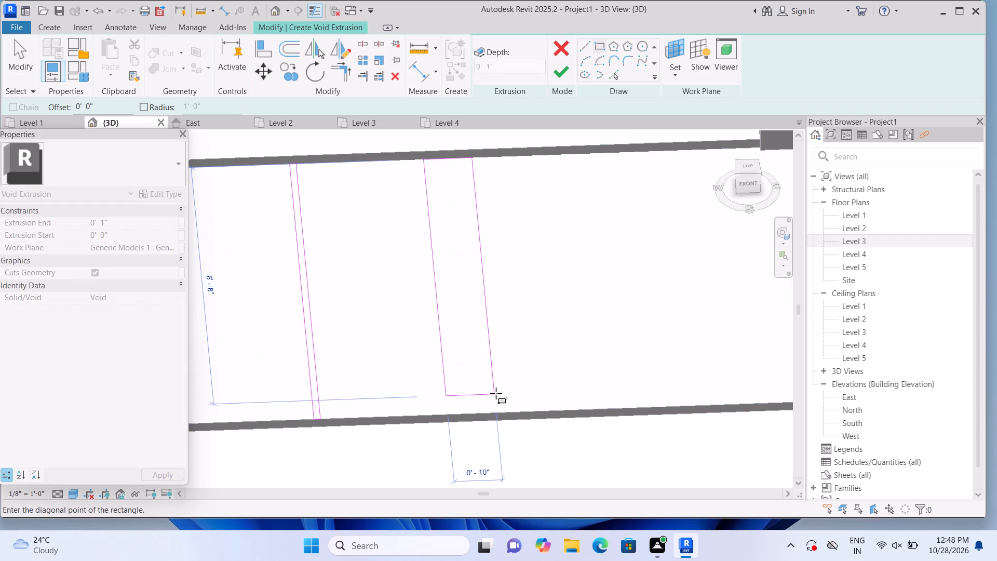
click(454, 412)
middle_drag(579, 341, 434, 347)
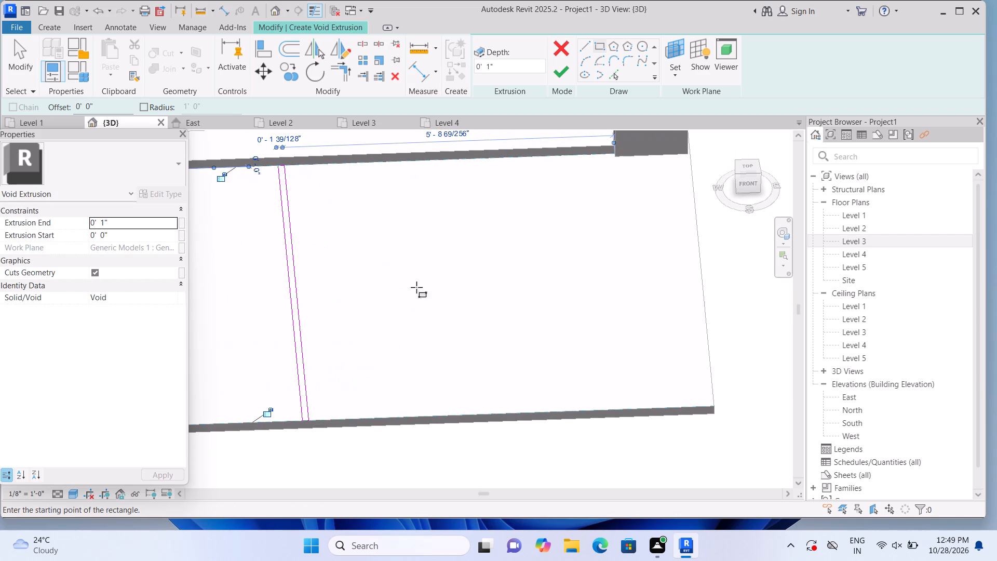
click(398, 162)
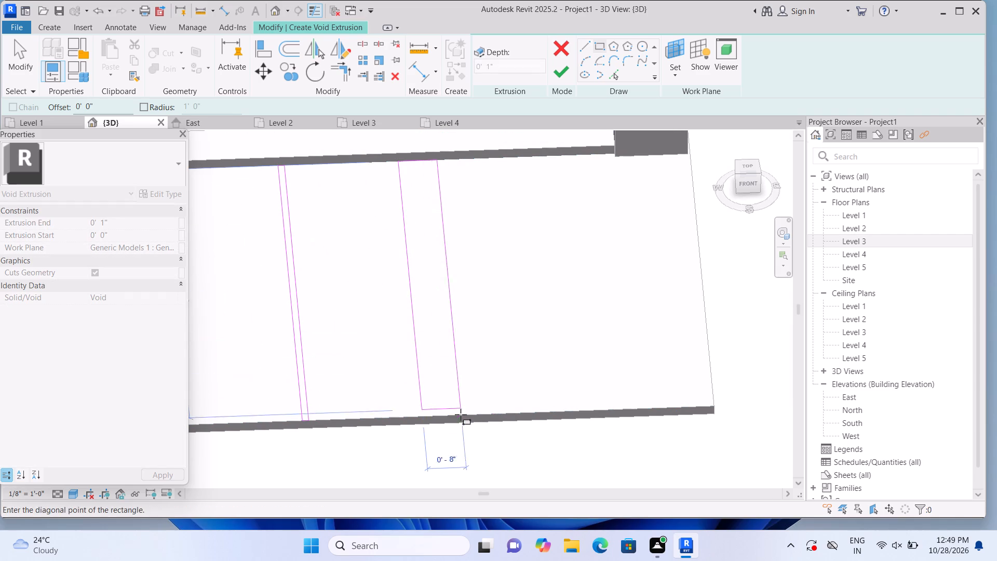
click(427, 419)
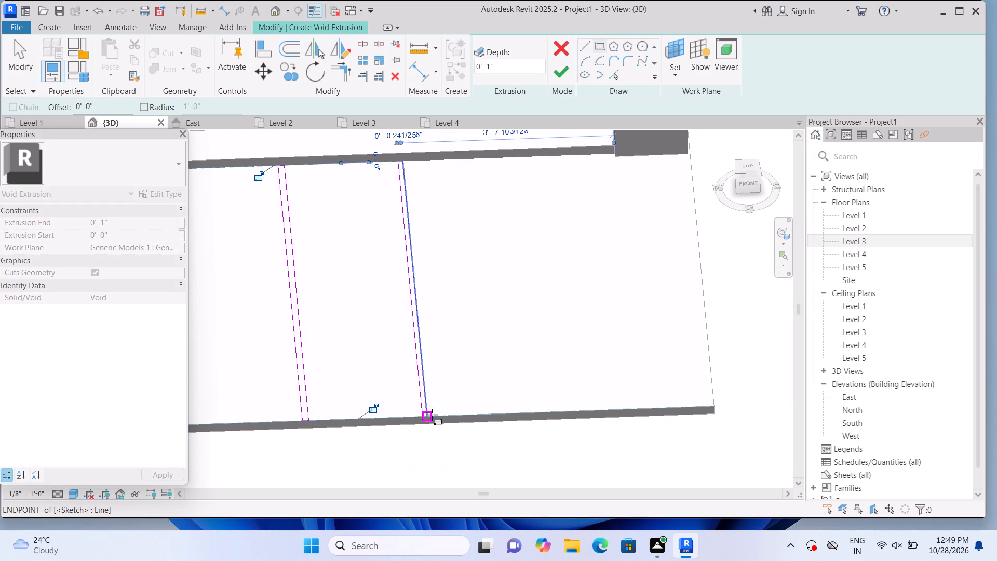
Sketch the last two parallel strips, each about 1" wide and 7'-2" long, ending beside the porch's far end pillar.
click(496, 161)
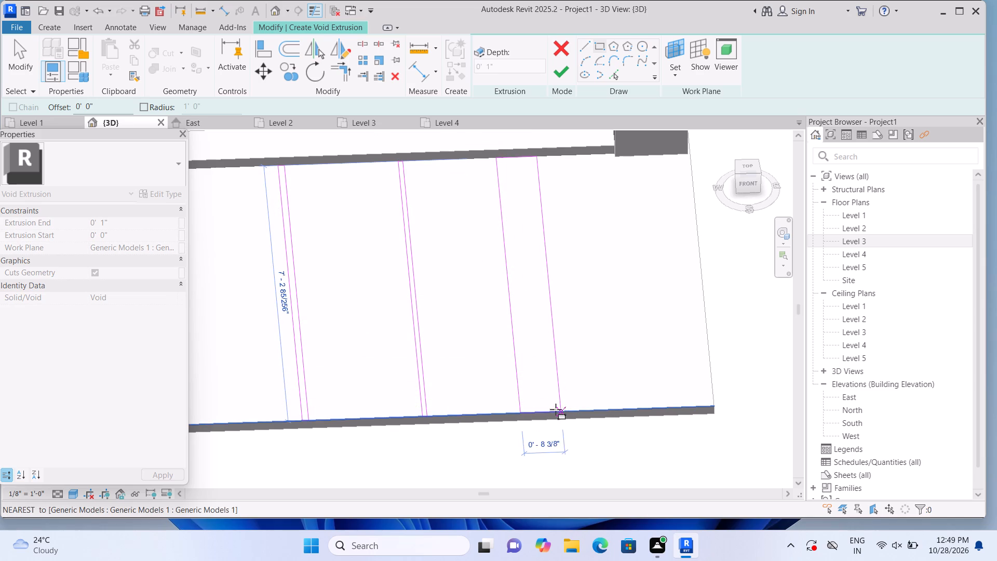
click(526, 413)
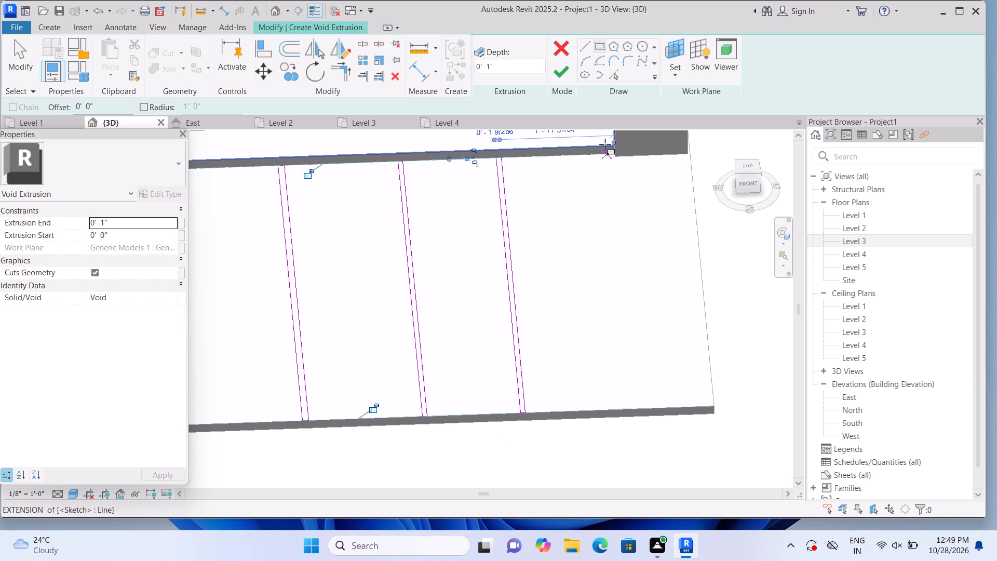
click(604, 156)
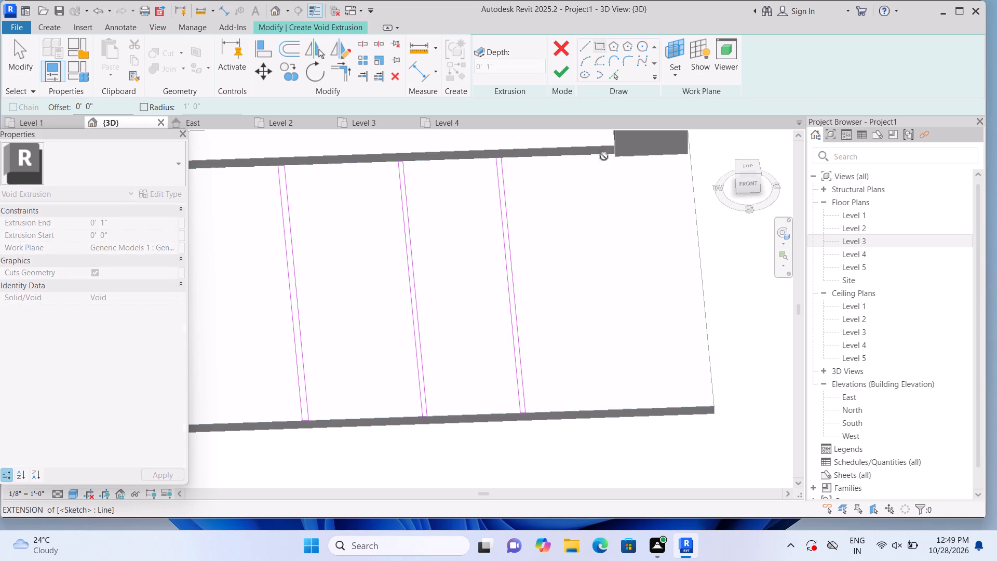
click(632, 408)
Finish the 1" void extrusion of the thin strips and inspect them across the front paving.
scroll(632, 408, down, 9)
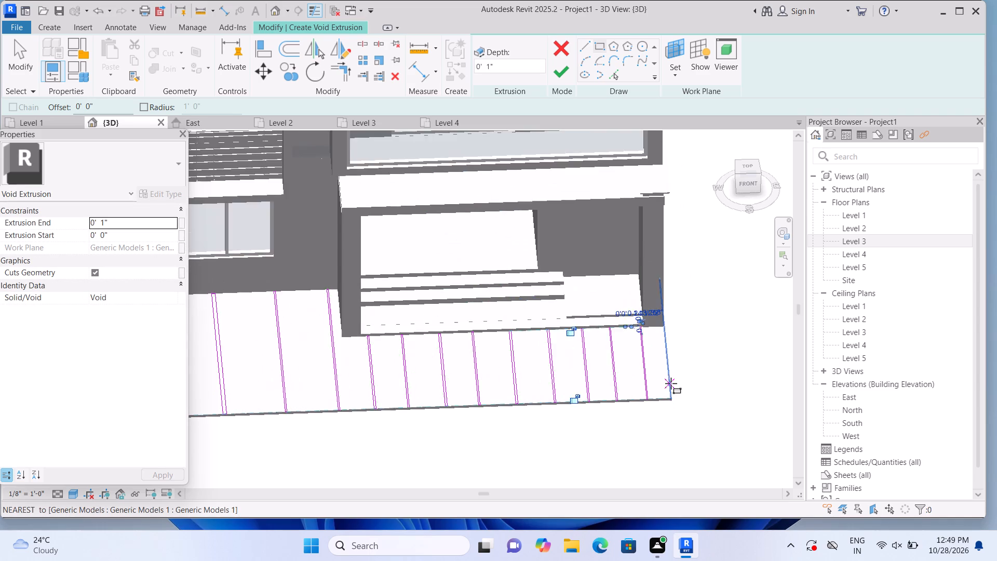
scroll(671, 383, down, 5)
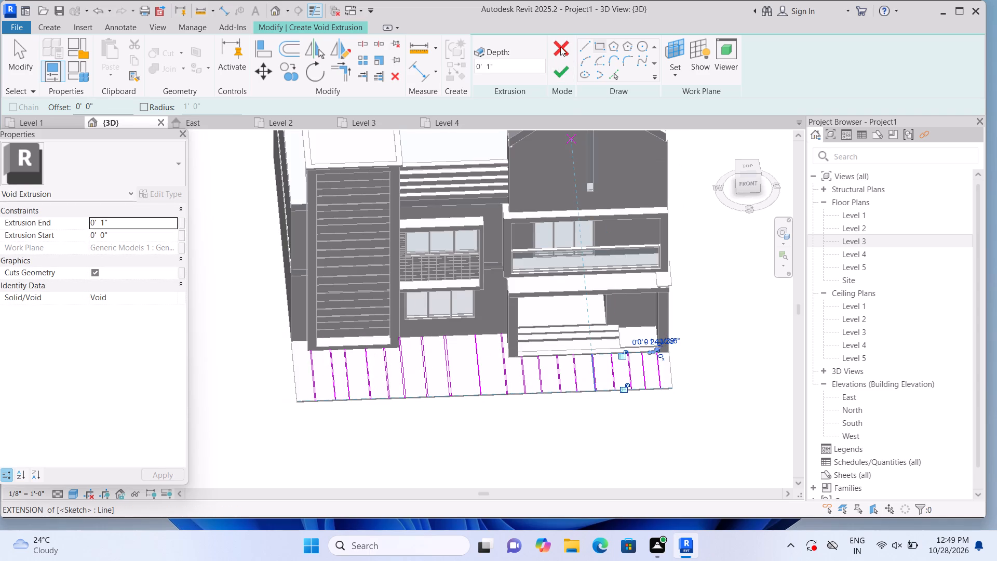
click(559, 68)
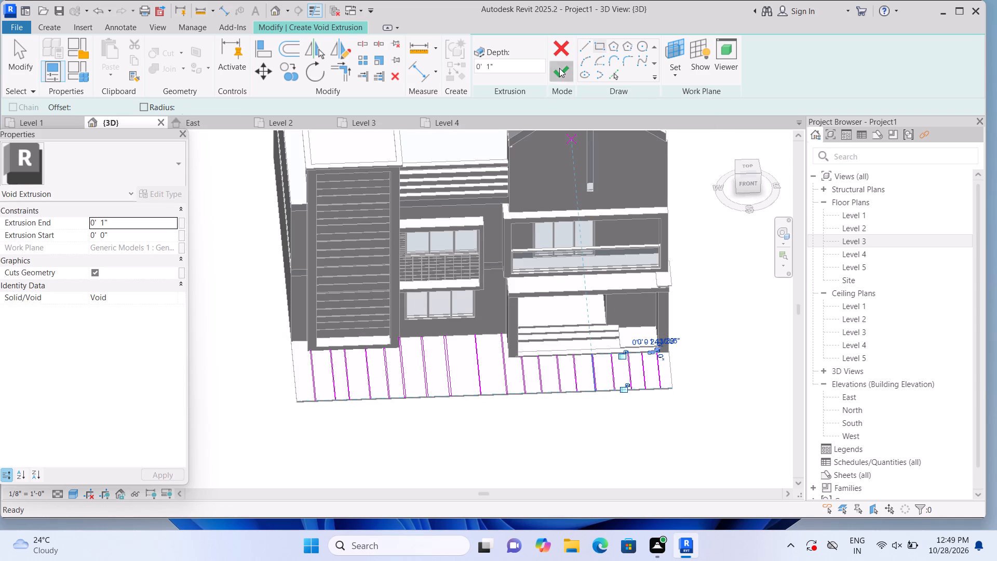
click(696, 367)
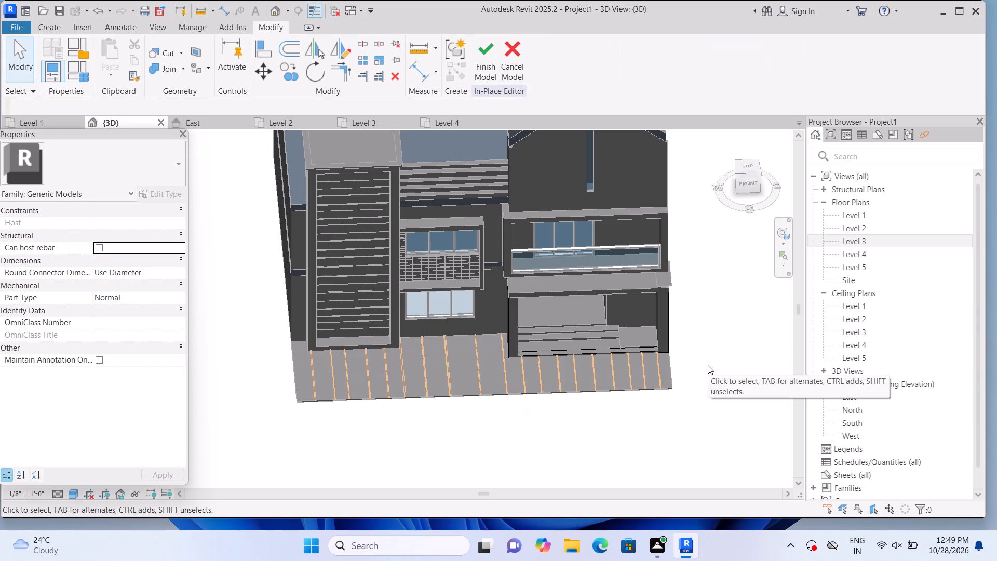
shift+middle_drag(712, 399, 630, 436)
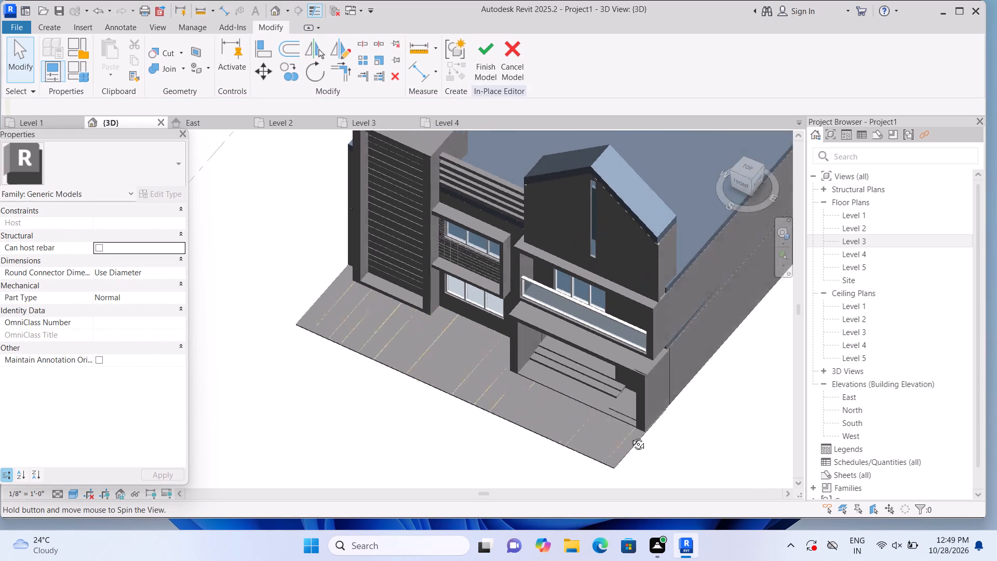
shift+middle_drag(630, 436, 614, 434)
middle_drag(437, 445, 390, 383)
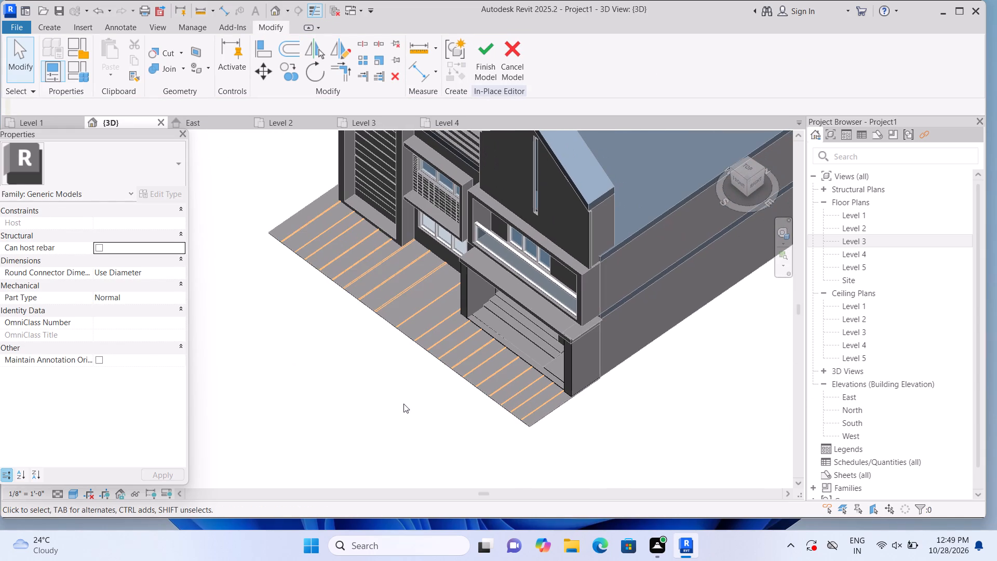
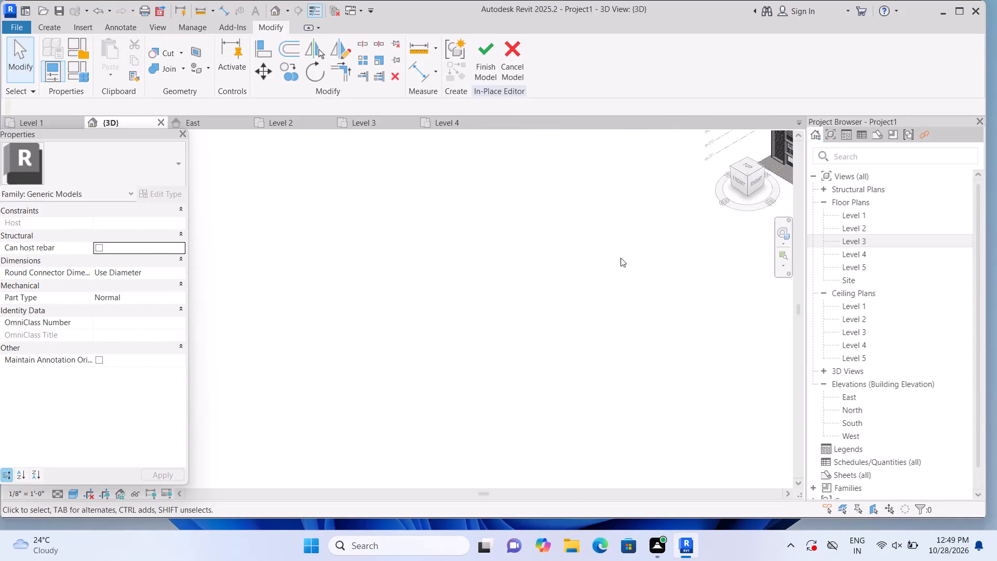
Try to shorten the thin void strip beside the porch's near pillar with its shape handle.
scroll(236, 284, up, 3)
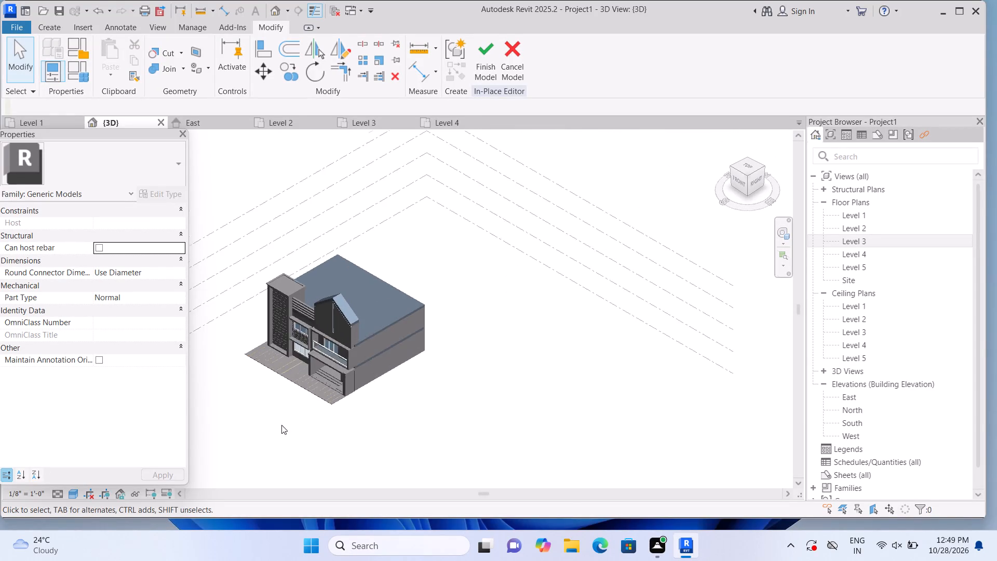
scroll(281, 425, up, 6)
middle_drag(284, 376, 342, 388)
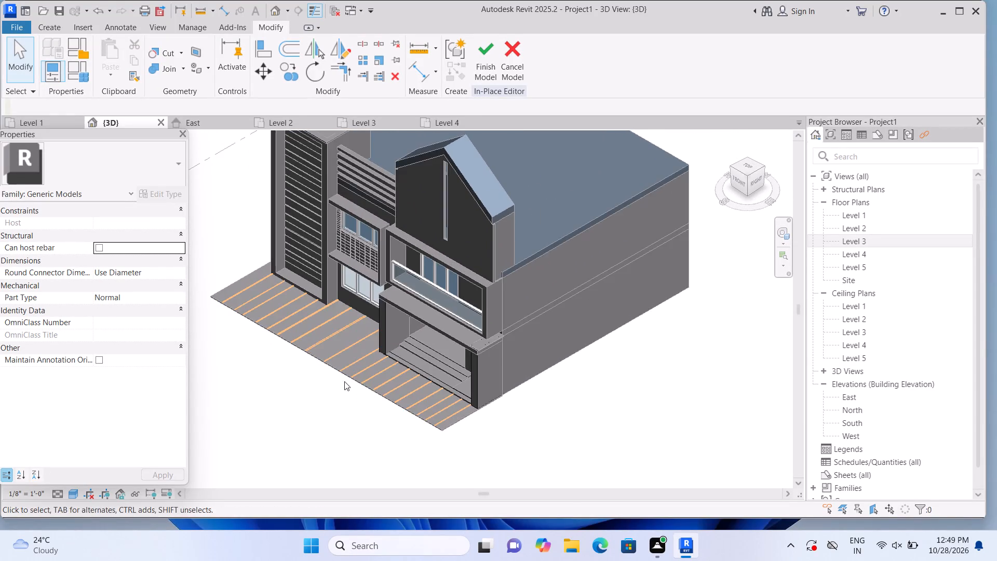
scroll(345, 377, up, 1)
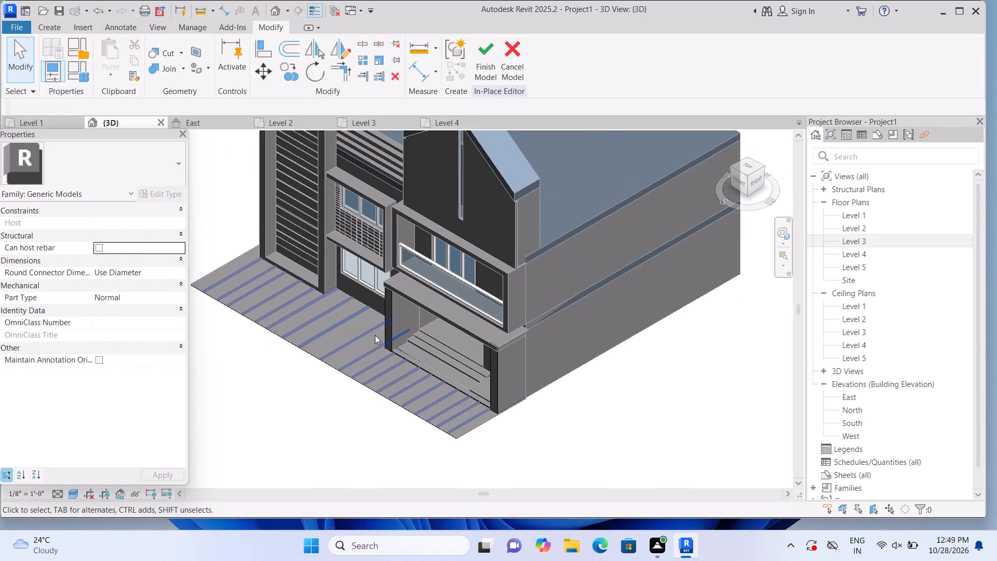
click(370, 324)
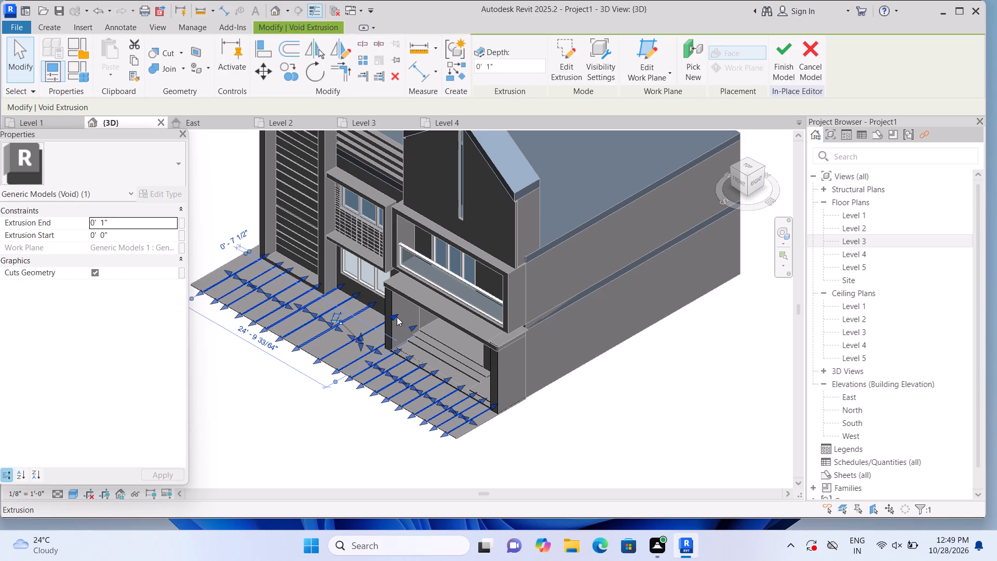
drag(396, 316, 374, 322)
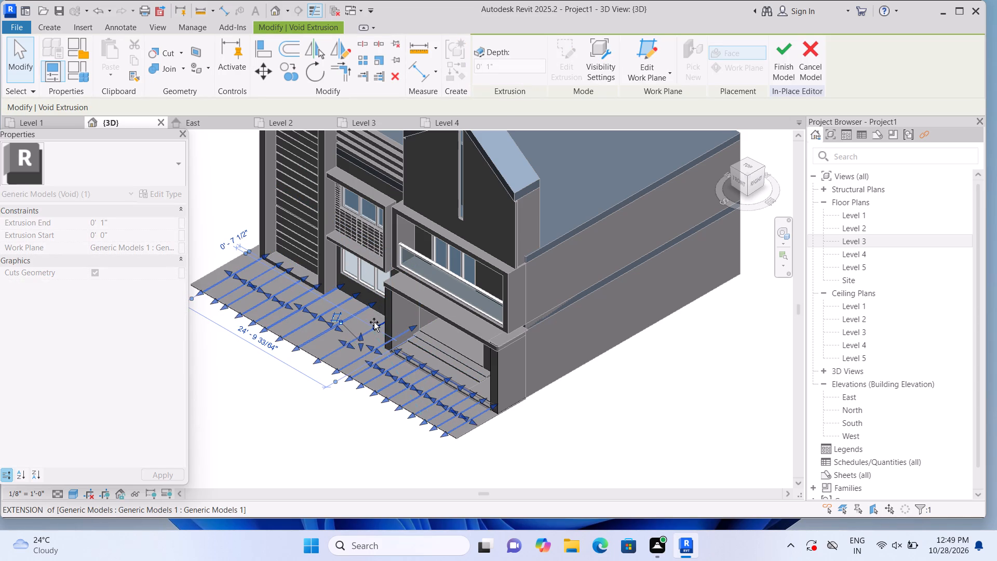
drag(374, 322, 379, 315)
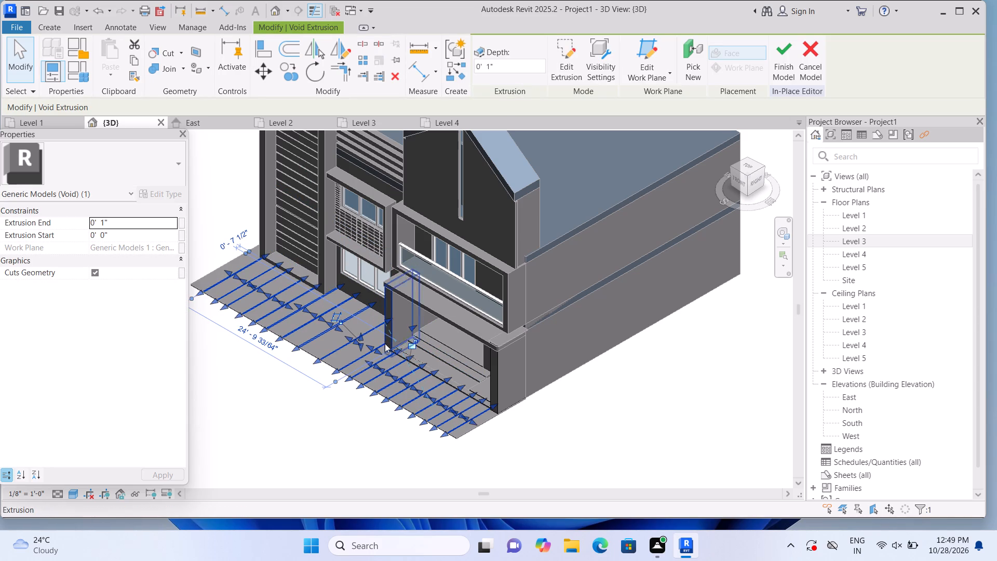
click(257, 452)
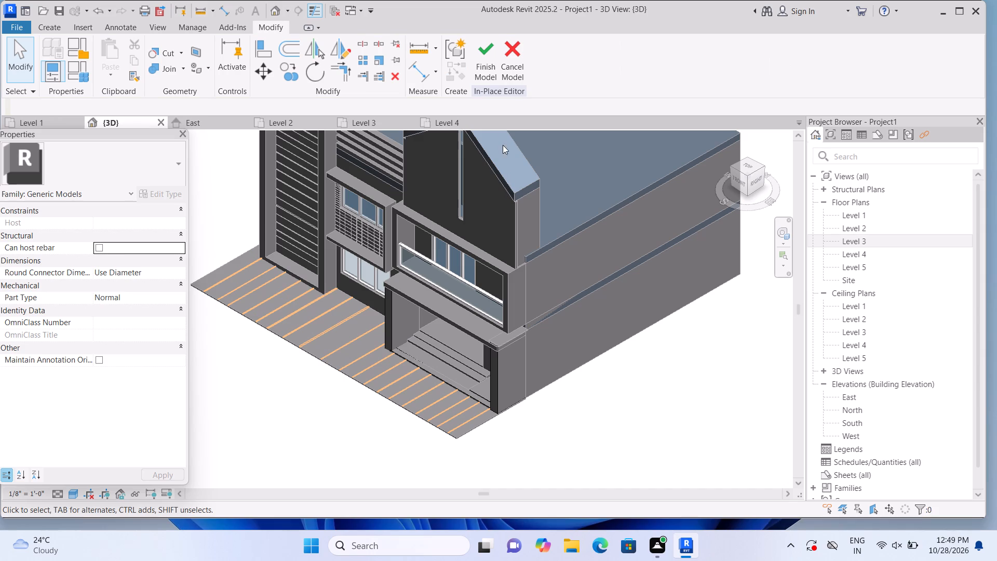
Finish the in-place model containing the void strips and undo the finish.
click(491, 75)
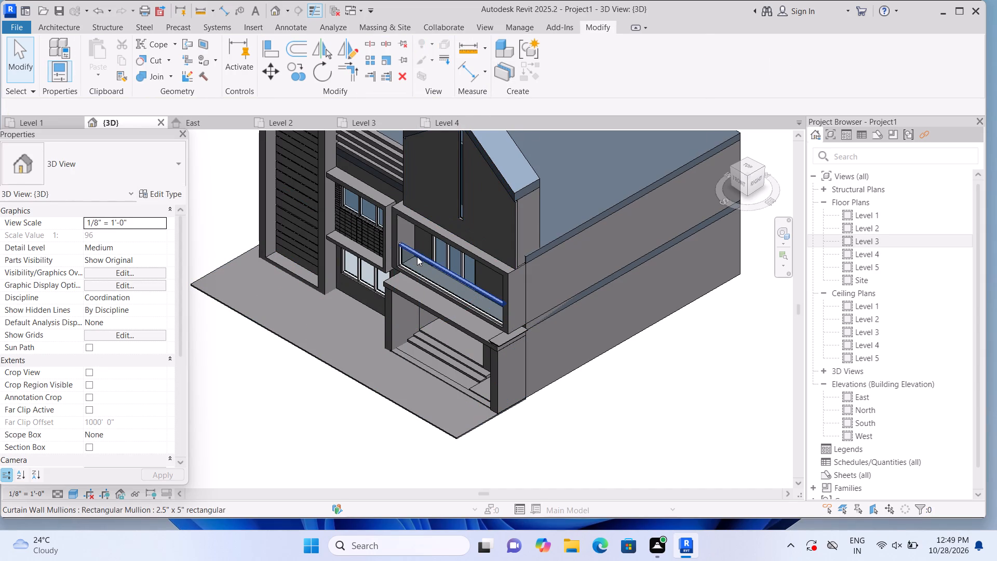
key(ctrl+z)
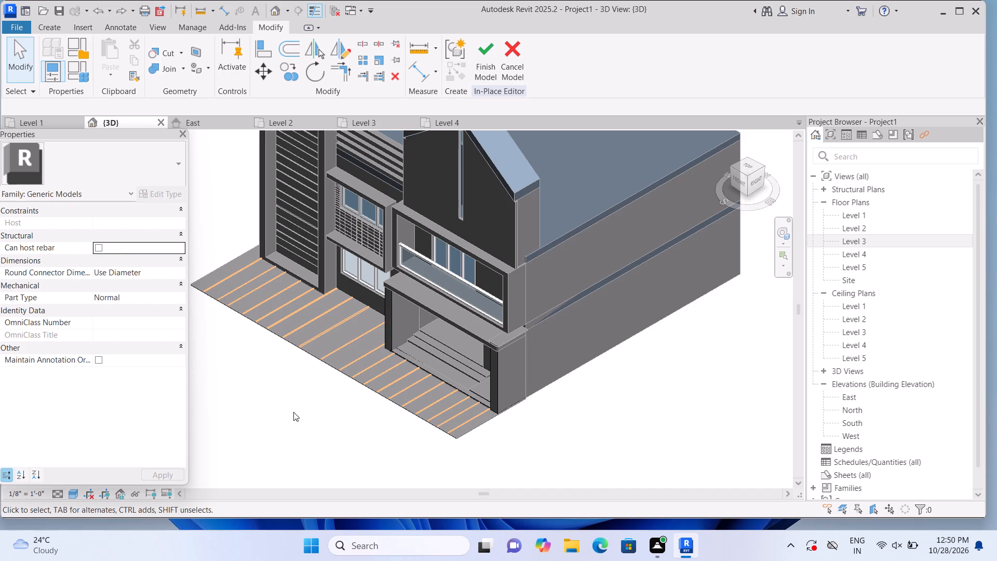
Select the void extrusion and examine its strips on the front paving, closely where they meet the facade.
middle_drag(263, 397, 327, 414)
scroll(396, 314, up, 3)
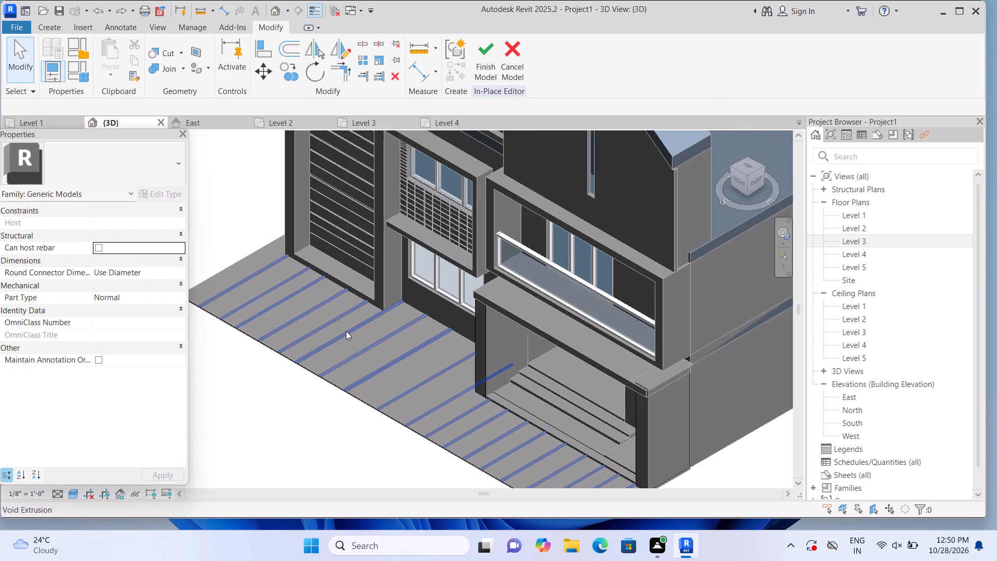
click(343, 331)
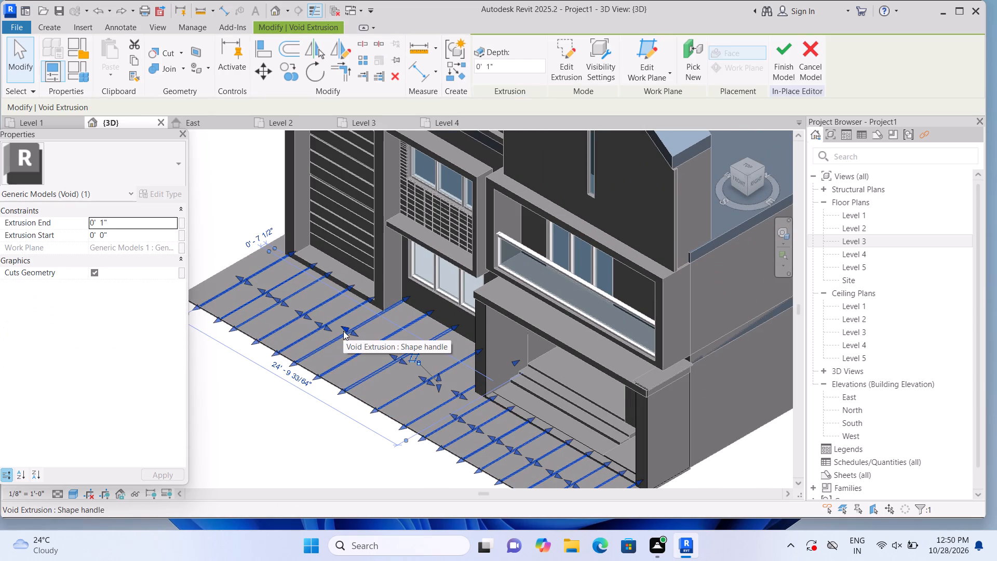
scroll(343, 331, down, 5)
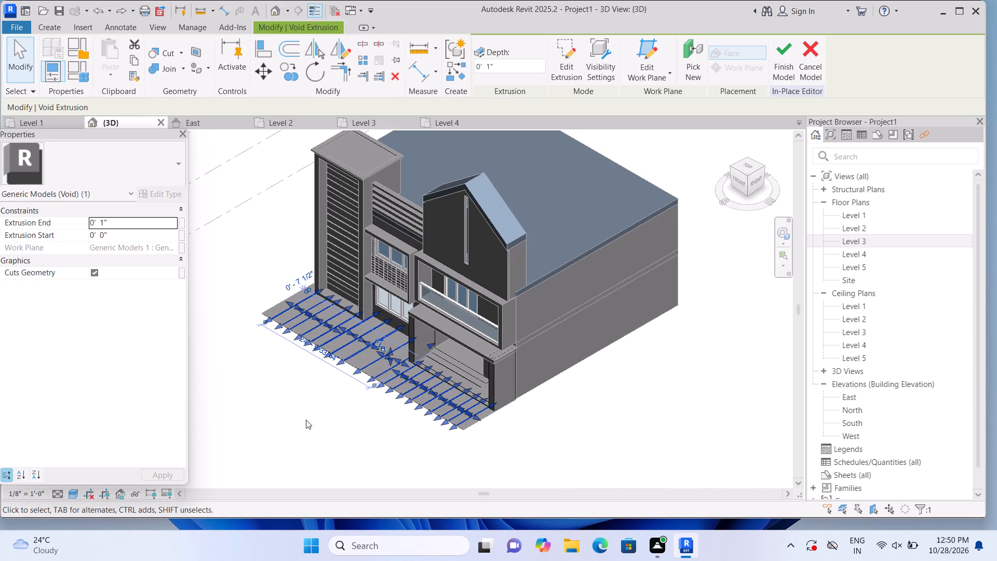
click(306, 420)
scroll(358, 372, up, 2)
scroll(390, 308, up, 2)
click(347, 308)
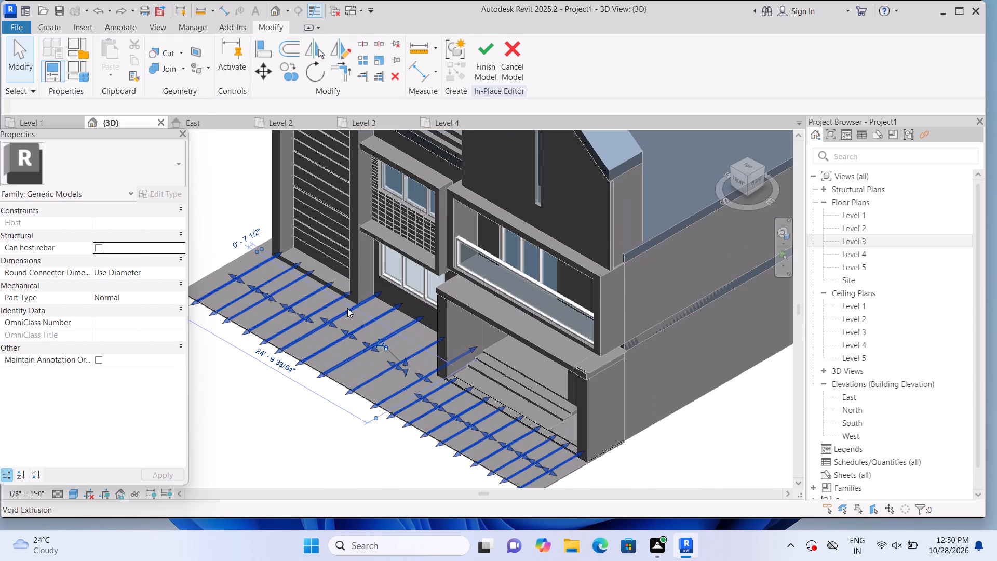
scroll(344, 286, up, 5)
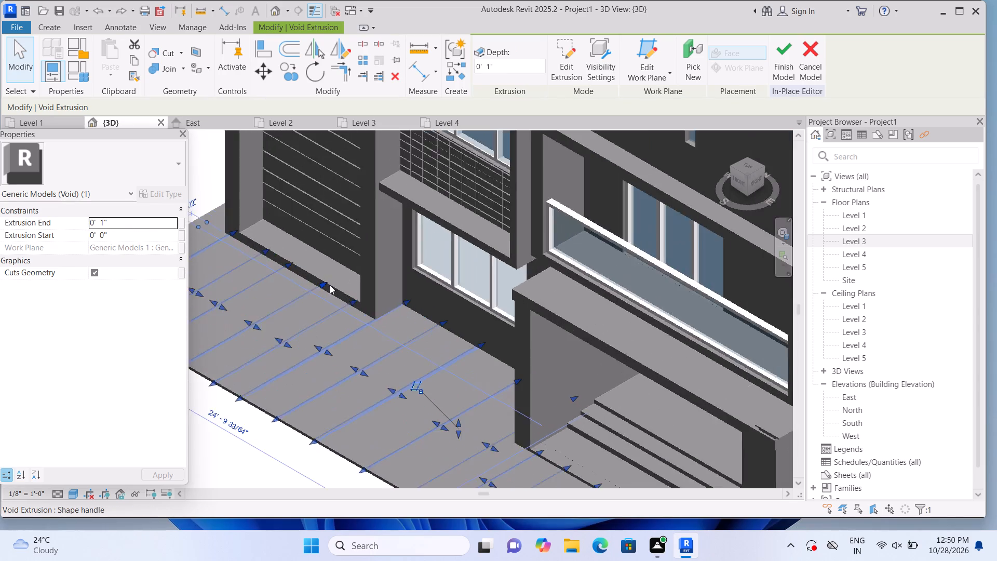
scroll(330, 285, up, 4)
scroll(386, 311, up, 13)
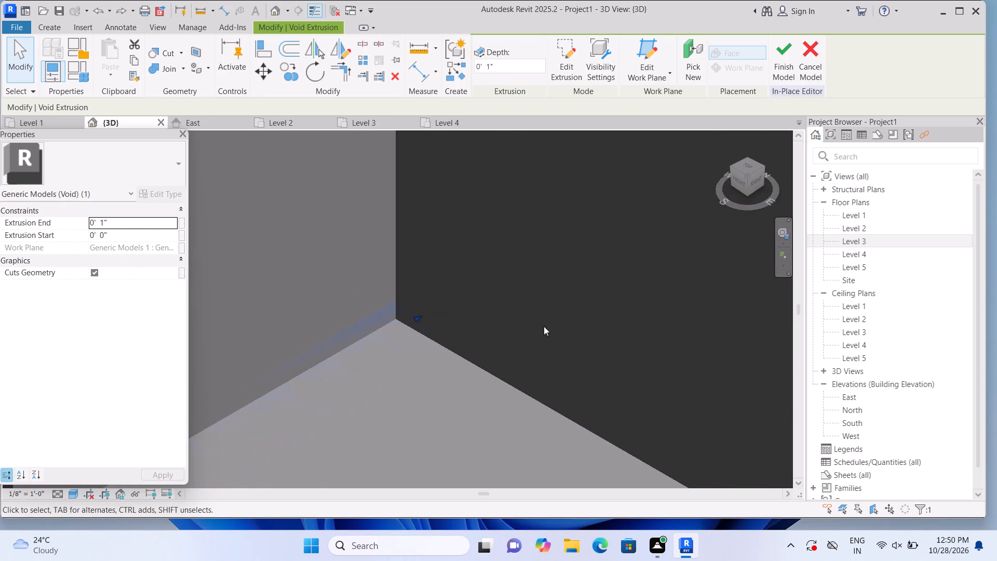
scroll(544, 326, up, 7)
scroll(385, 318, down, 10)
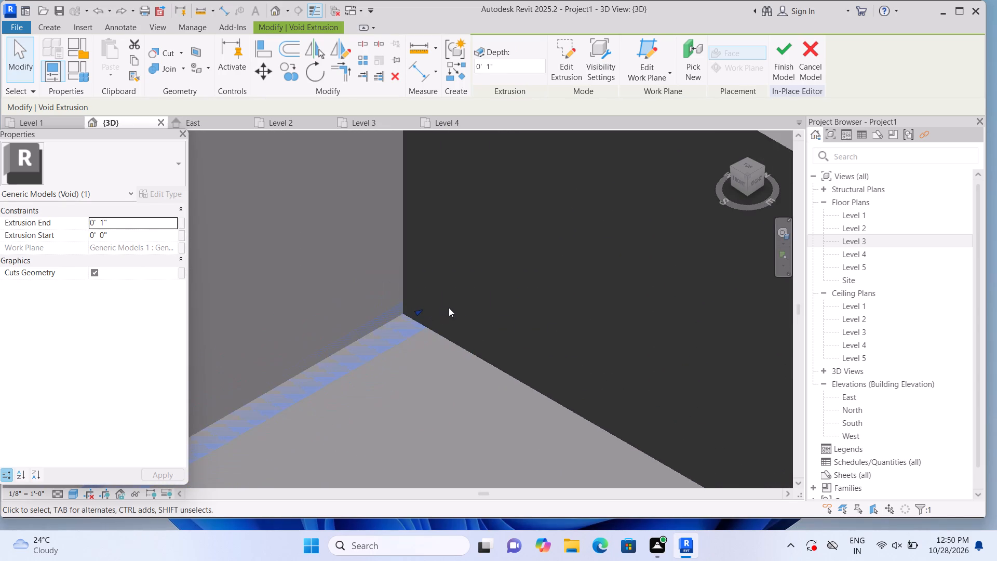
scroll(449, 308, down, 18)
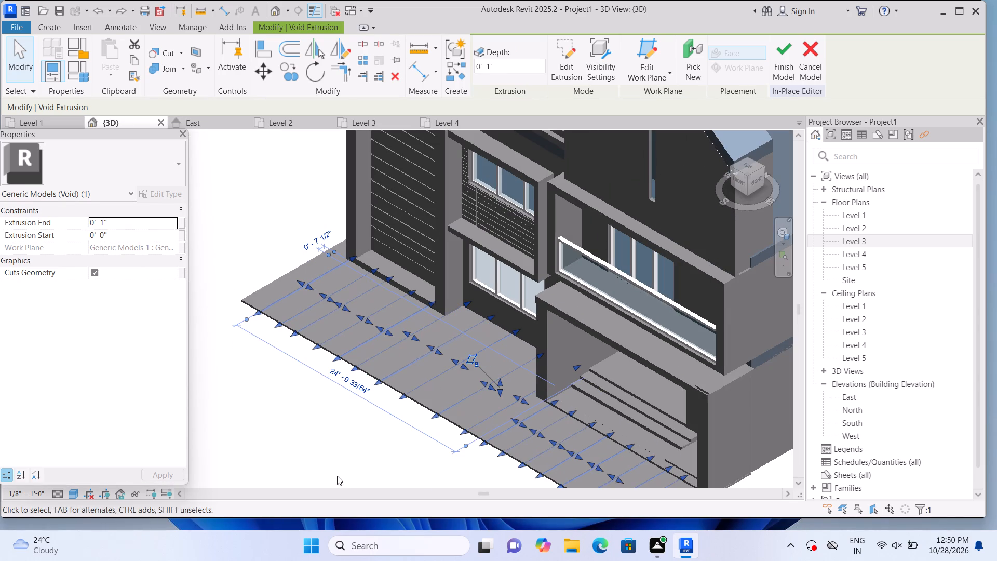
middle_drag(328, 400, 316, 339)
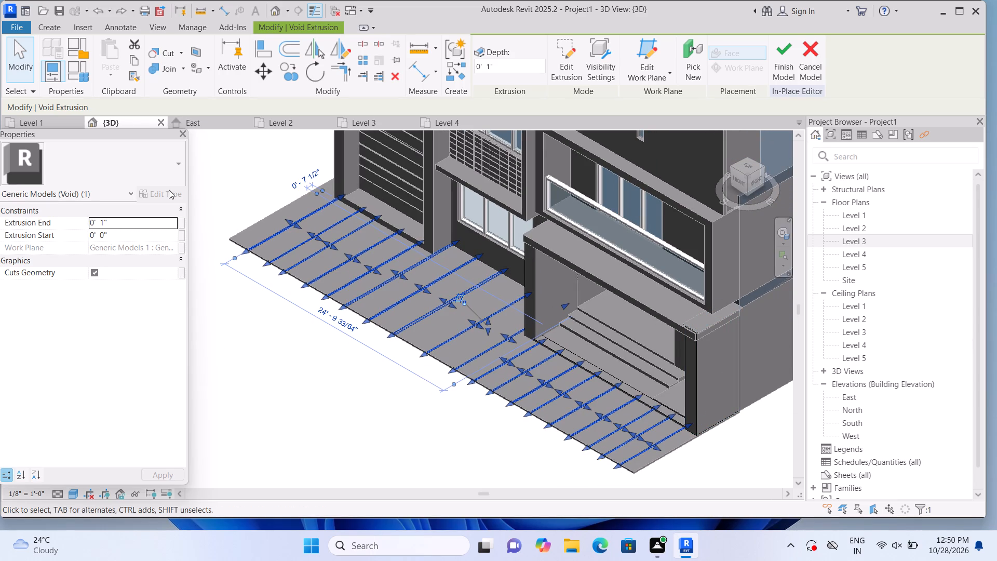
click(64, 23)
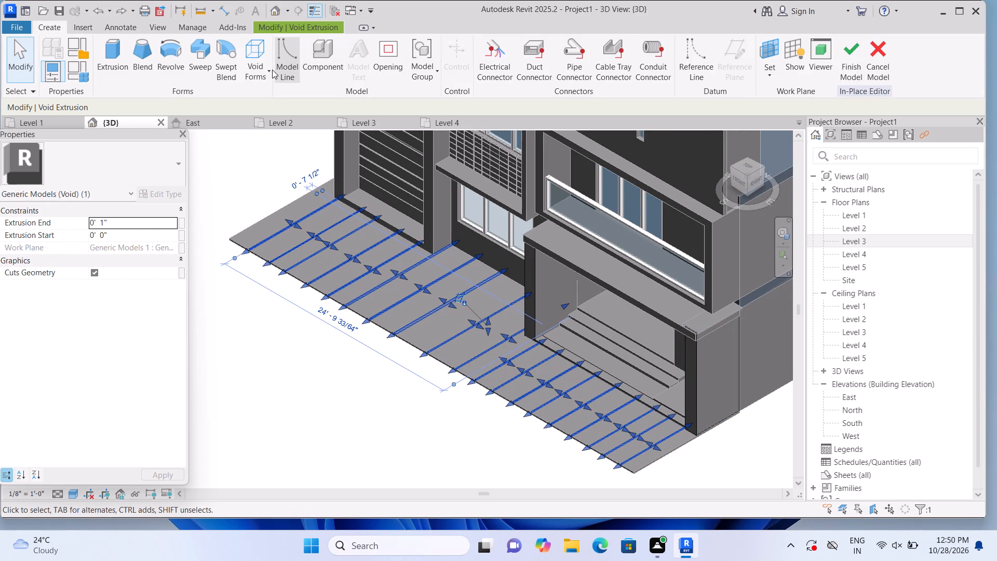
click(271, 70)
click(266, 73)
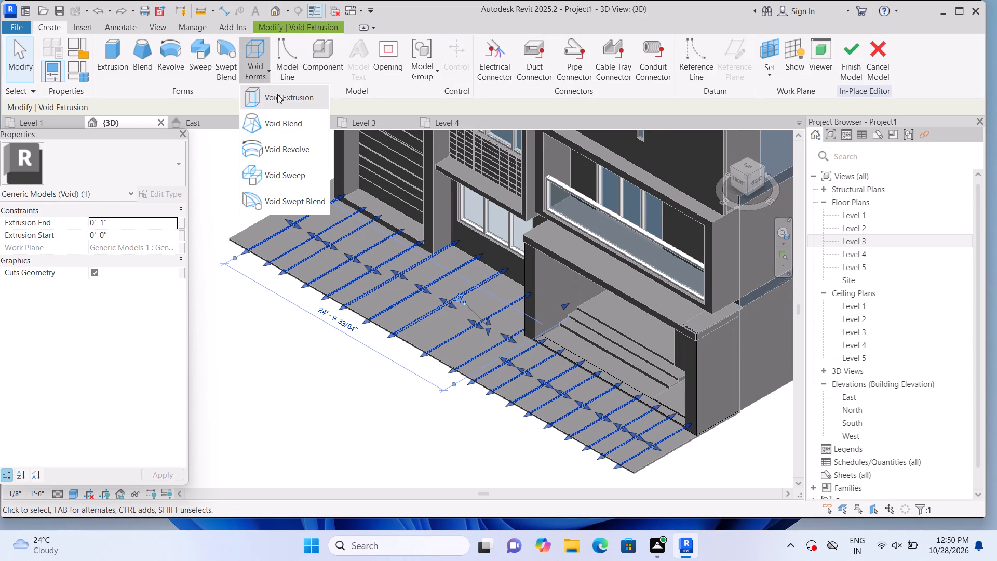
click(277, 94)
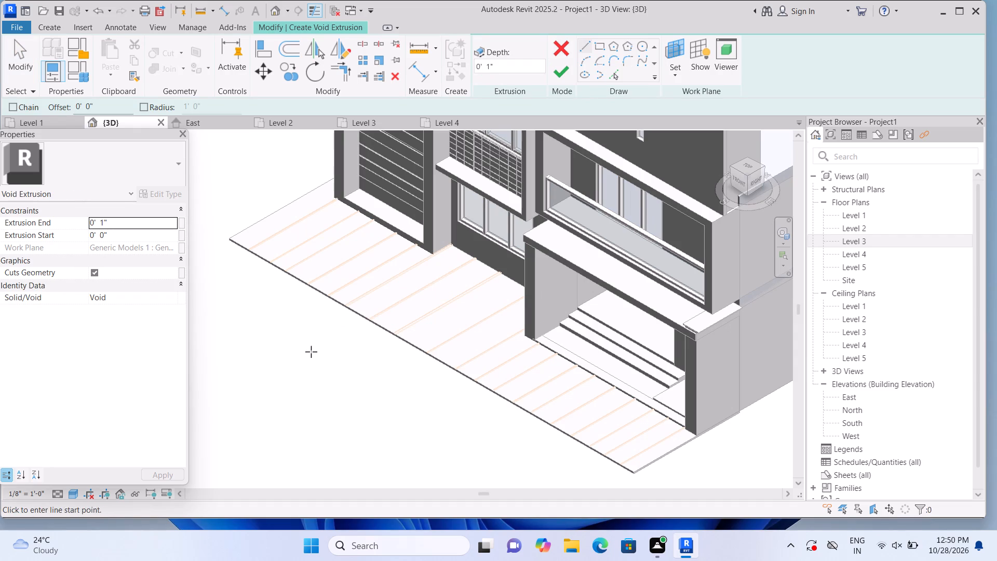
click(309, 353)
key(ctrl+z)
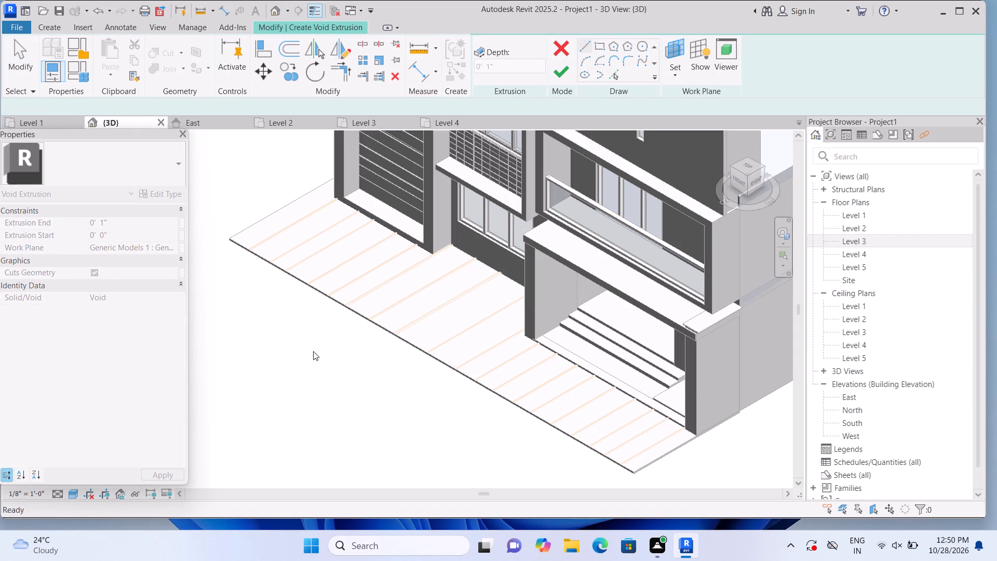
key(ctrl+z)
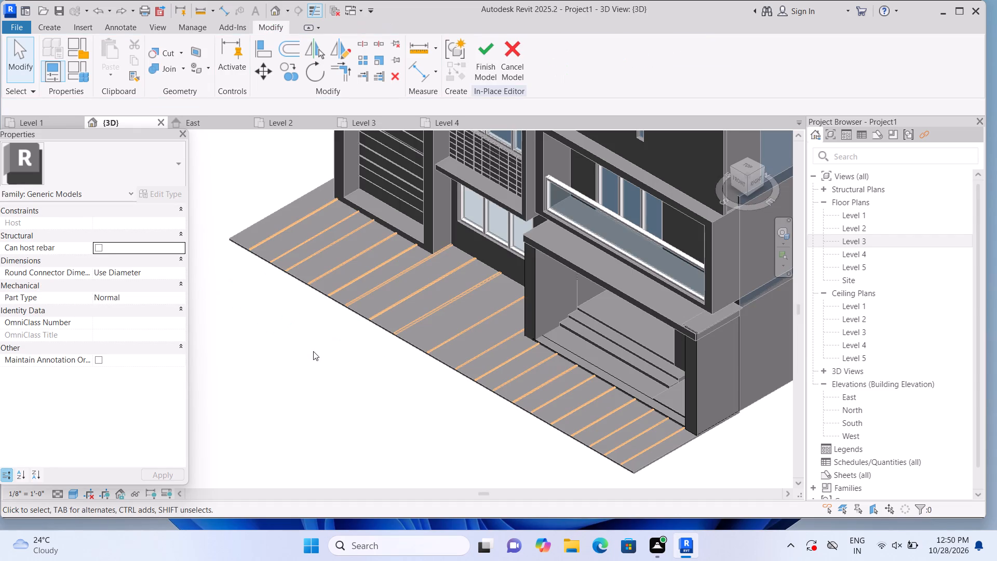
Undo the completion of the 1" void extrusion to return to its strip sketch.
key(ctrl+z)
key(ctrl+z)
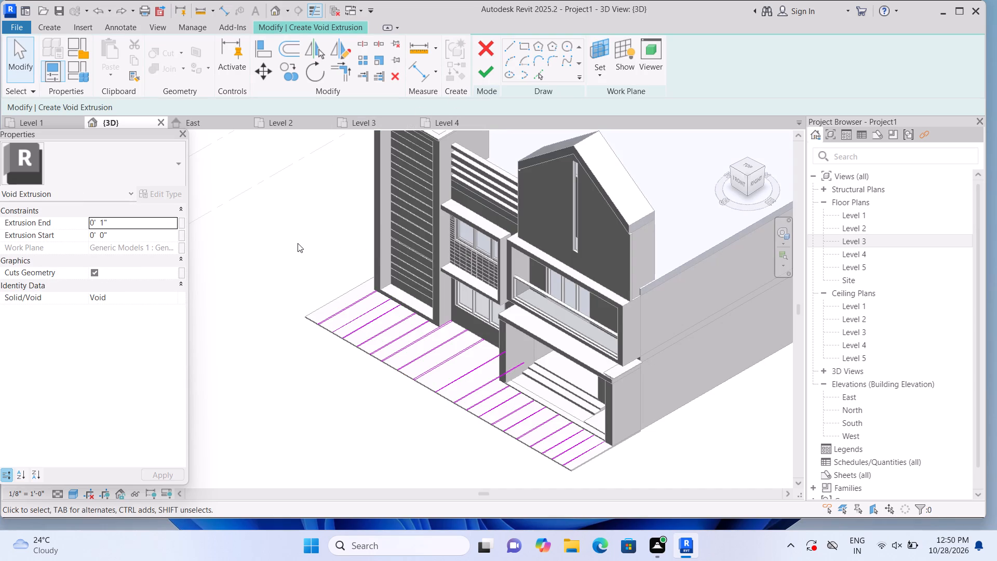
key(ctrl+z)
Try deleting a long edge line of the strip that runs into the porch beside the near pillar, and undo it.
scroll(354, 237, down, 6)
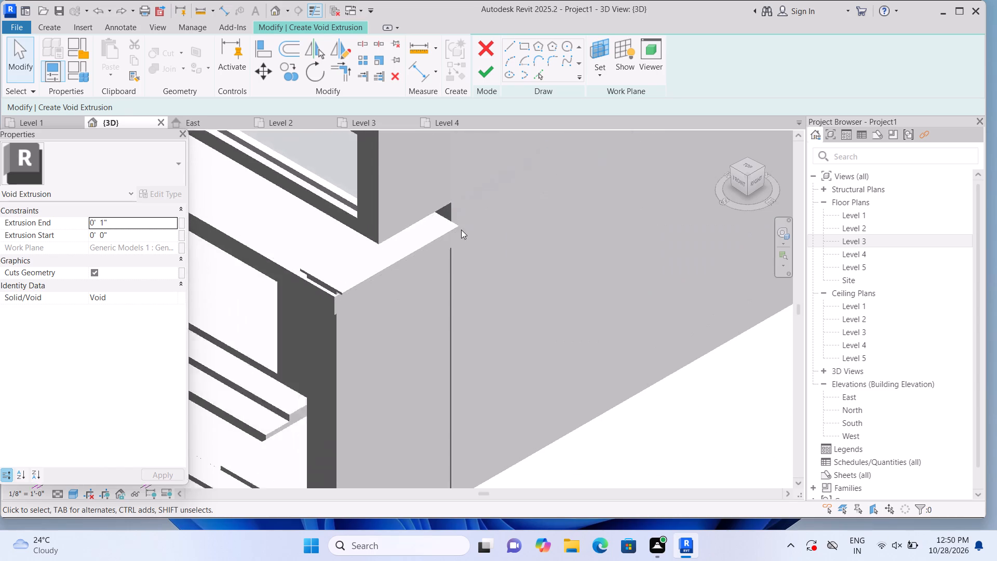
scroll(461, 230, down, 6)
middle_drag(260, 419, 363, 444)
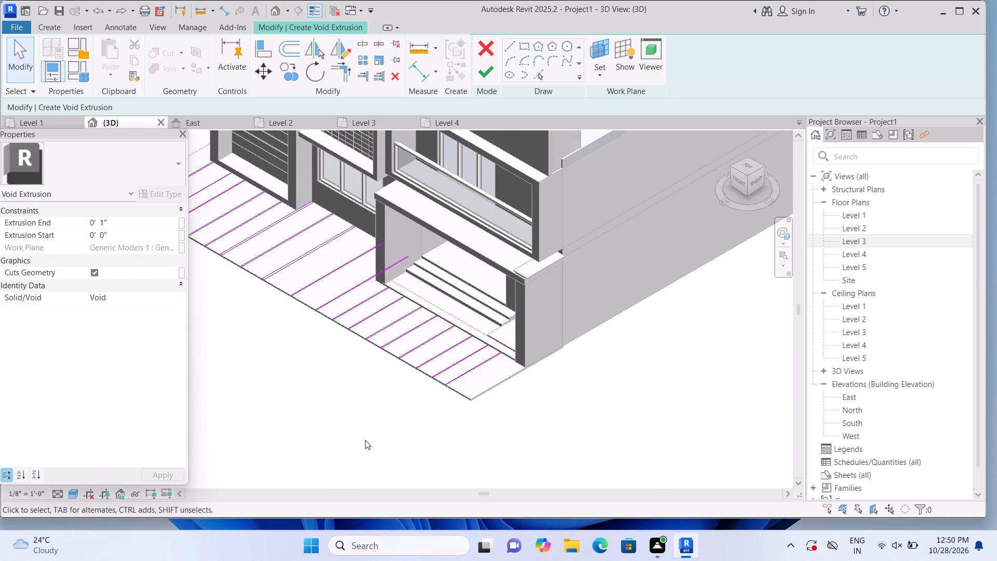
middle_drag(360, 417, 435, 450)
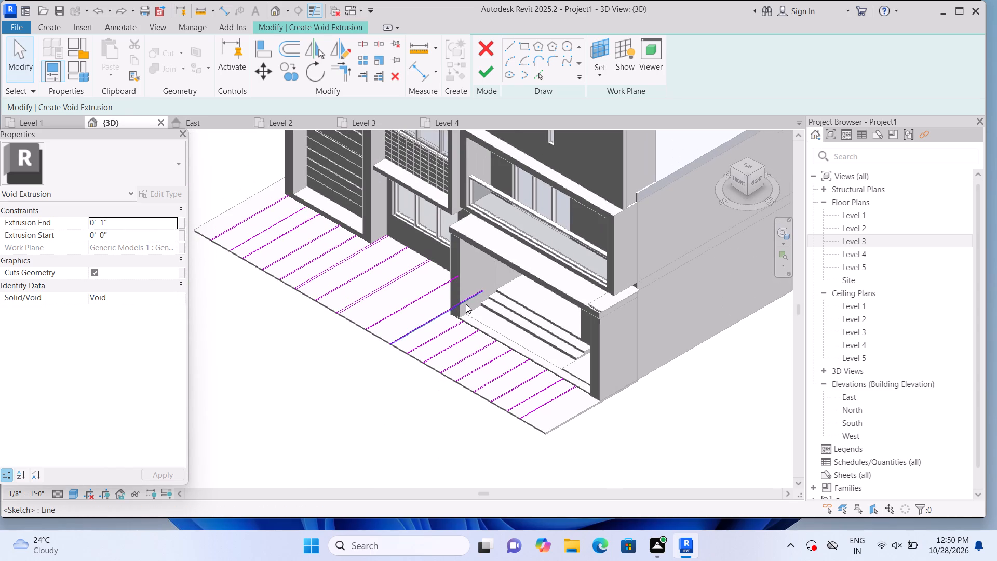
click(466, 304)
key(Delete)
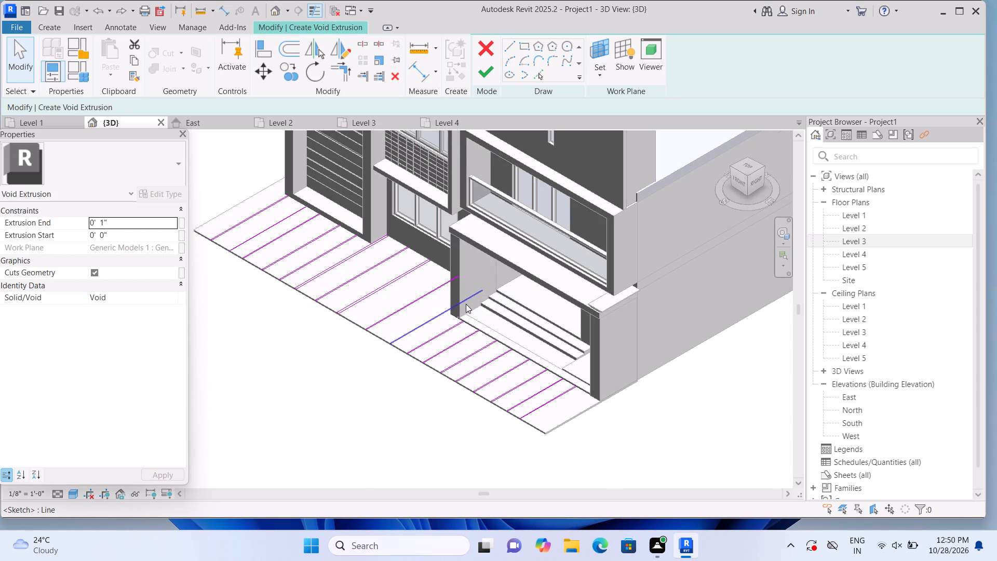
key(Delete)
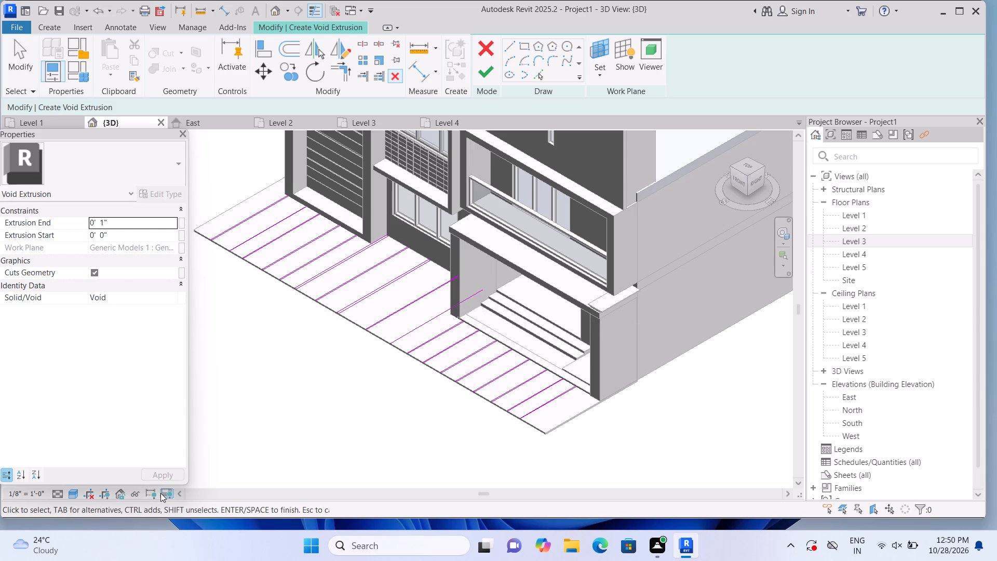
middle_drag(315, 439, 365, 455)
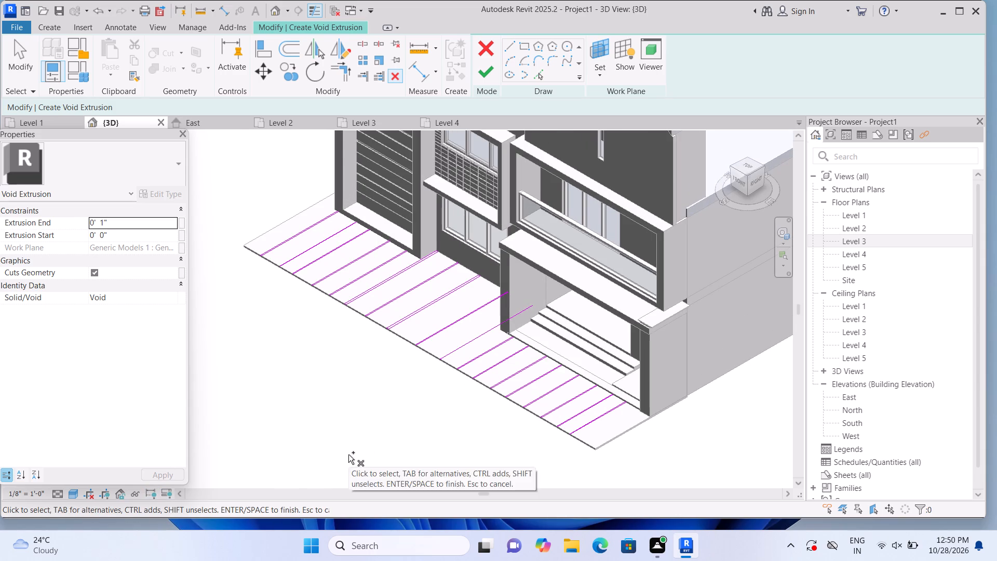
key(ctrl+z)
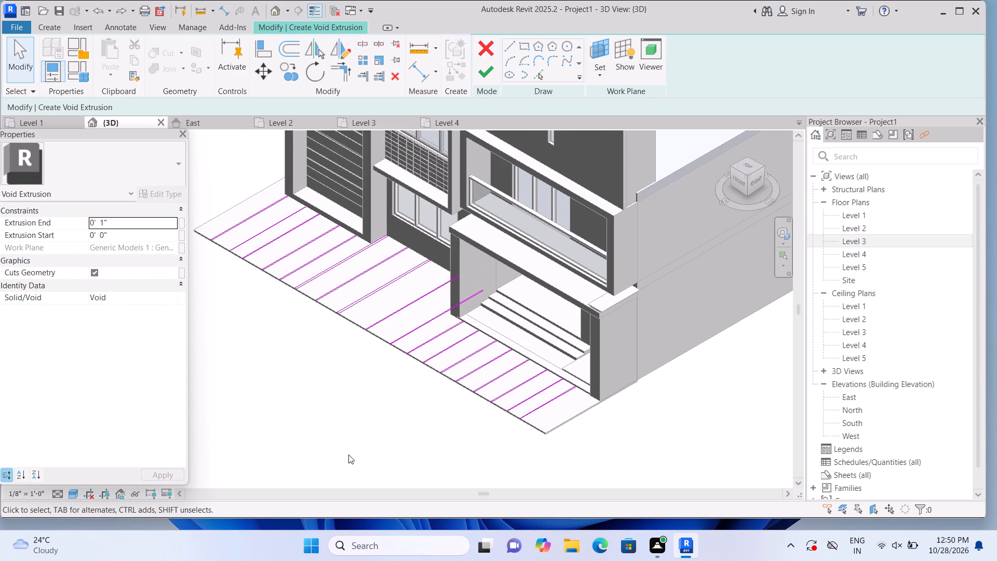
Undo several earlier changes to the void strip sketch.
key(ctrl+z)
key(ctrl+z)
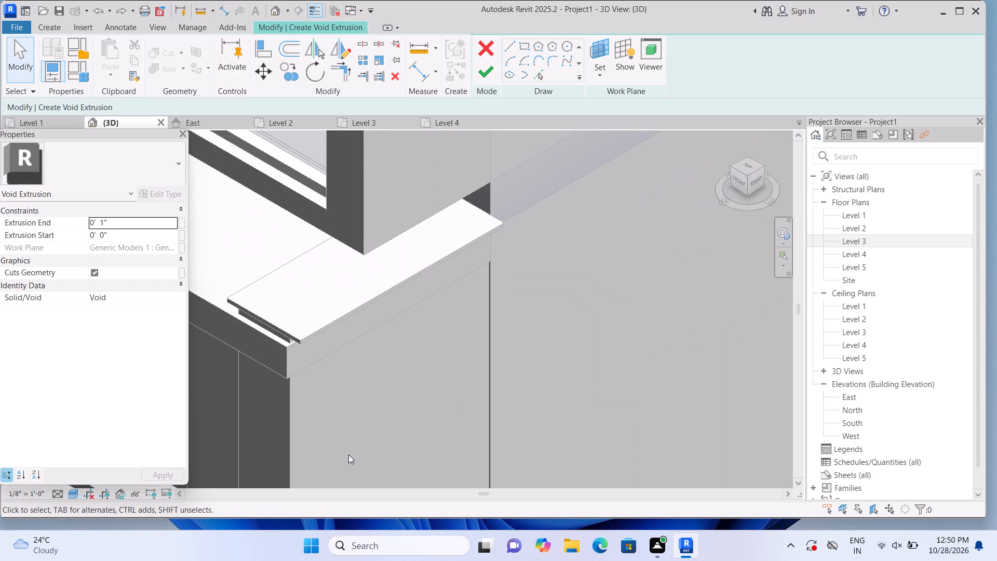
key(ctrl+z)
Delete the long edge lines of the first strip, at the slatted tower's outer corner on the front paving.
scroll(430, 371, down, 3)
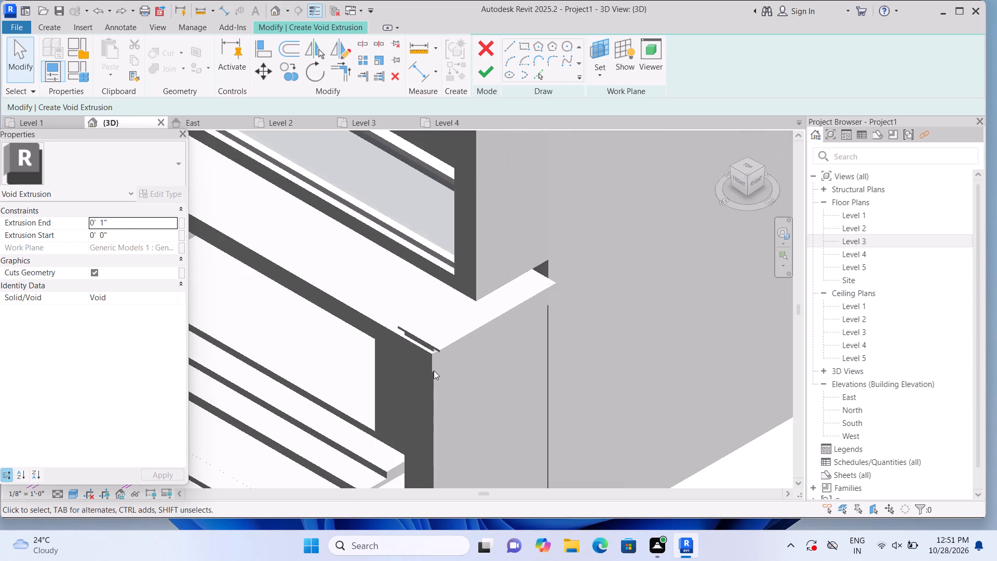
scroll(434, 370, down, 11)
middle_drag(273, 439, 379, 461)
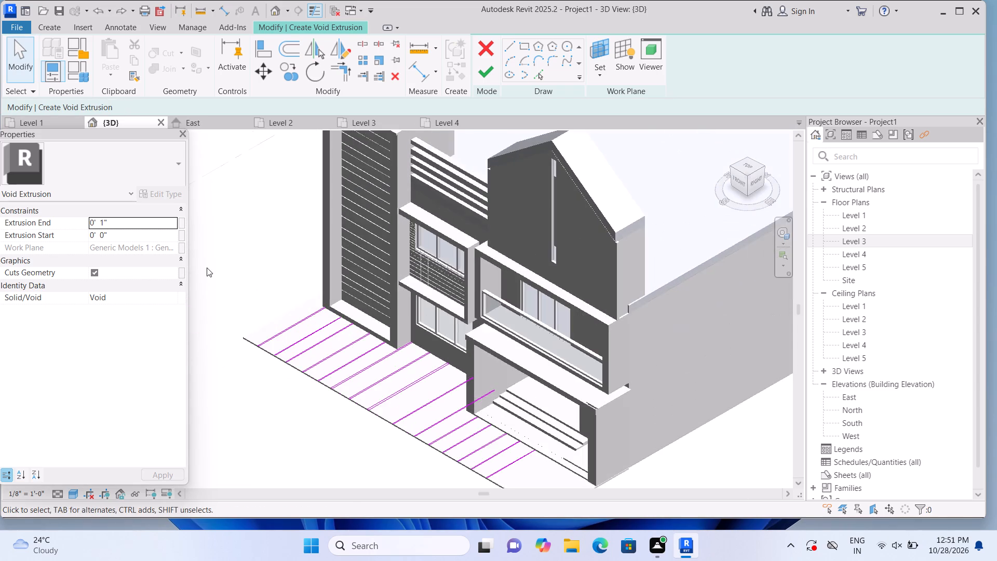
scroll(207, 268, up, 1)
scroll(293, 330, up, 2)
click(299, 327)
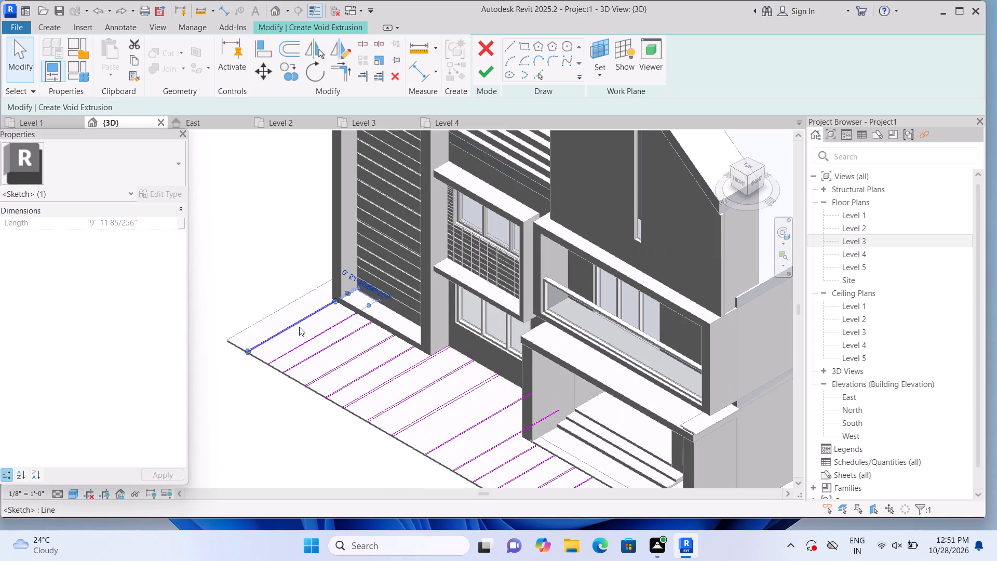
key(Delete)
click(294, 322)
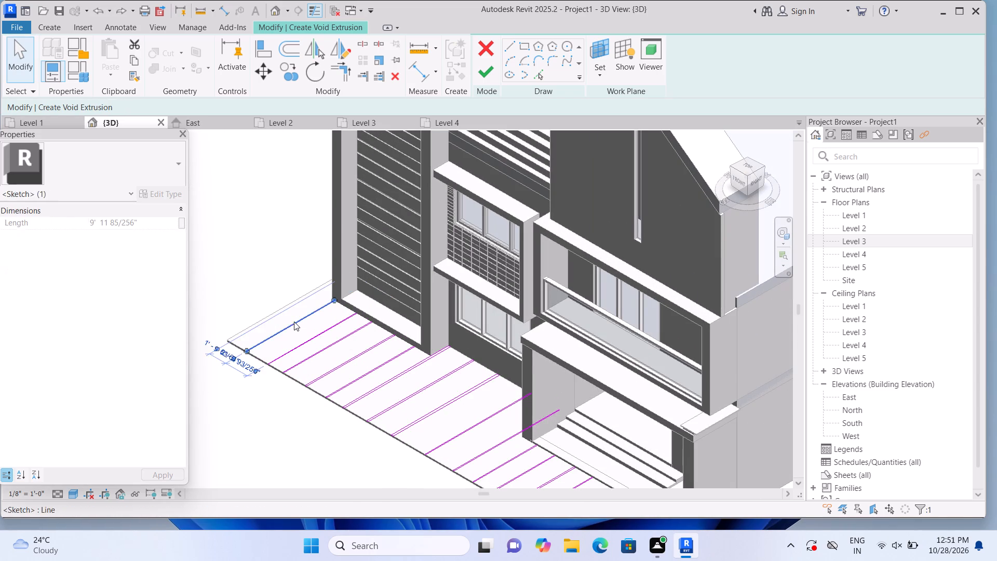
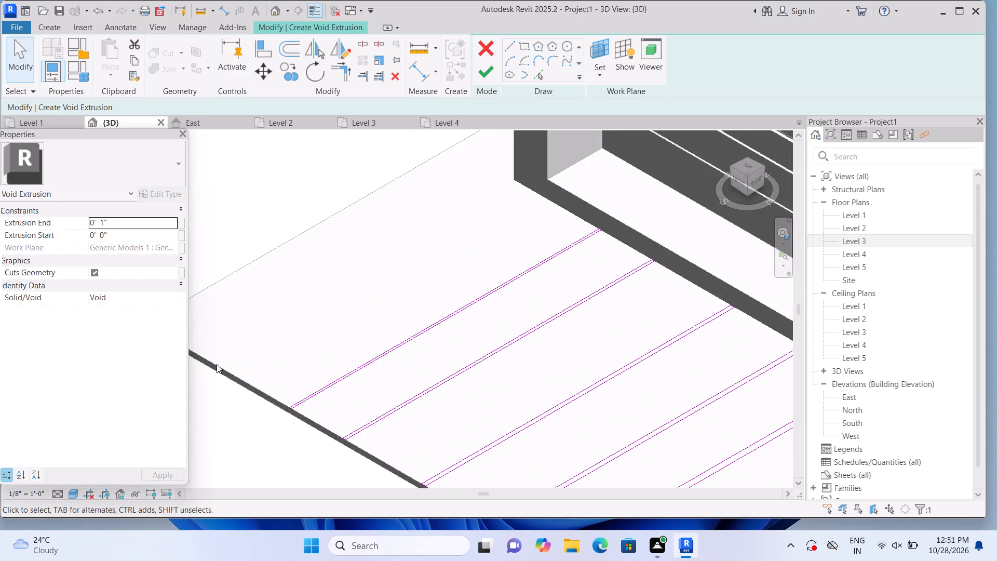
Finish the void strip sketch and delete the whole void extrusion from the front paving.
scroll(217, 364, down, 2)
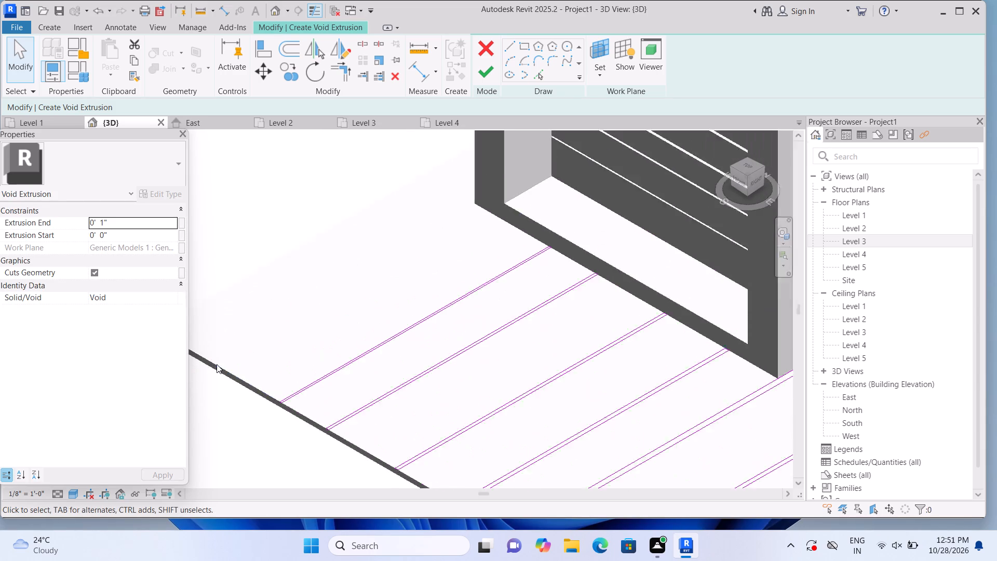
scroll(217, 364, down, 3)
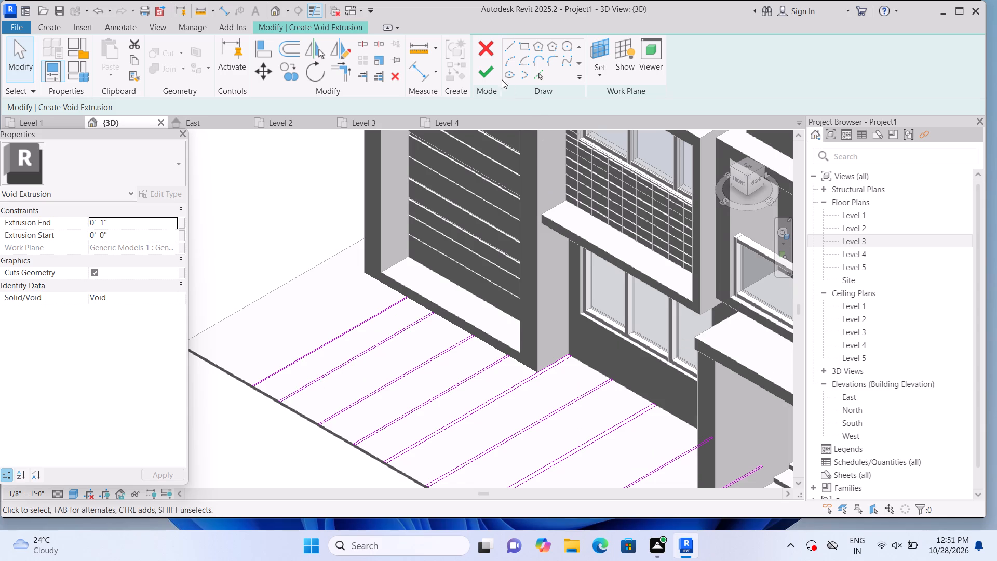
click(492, 73)
key(Delete)
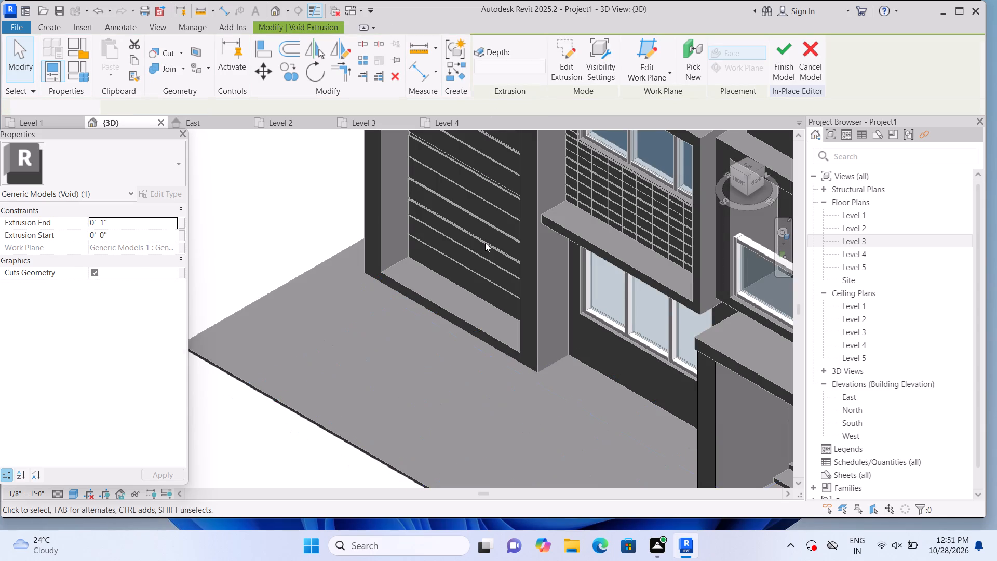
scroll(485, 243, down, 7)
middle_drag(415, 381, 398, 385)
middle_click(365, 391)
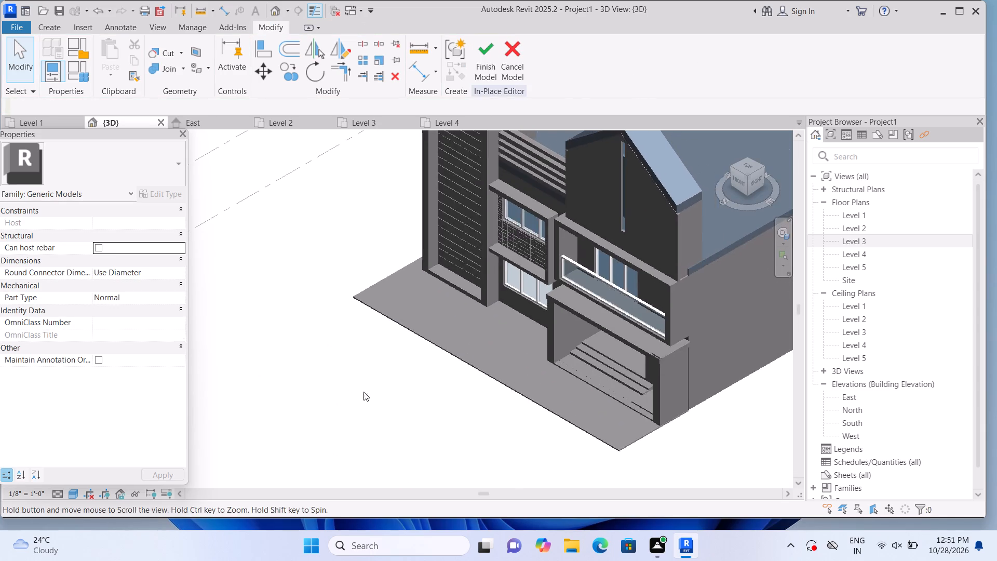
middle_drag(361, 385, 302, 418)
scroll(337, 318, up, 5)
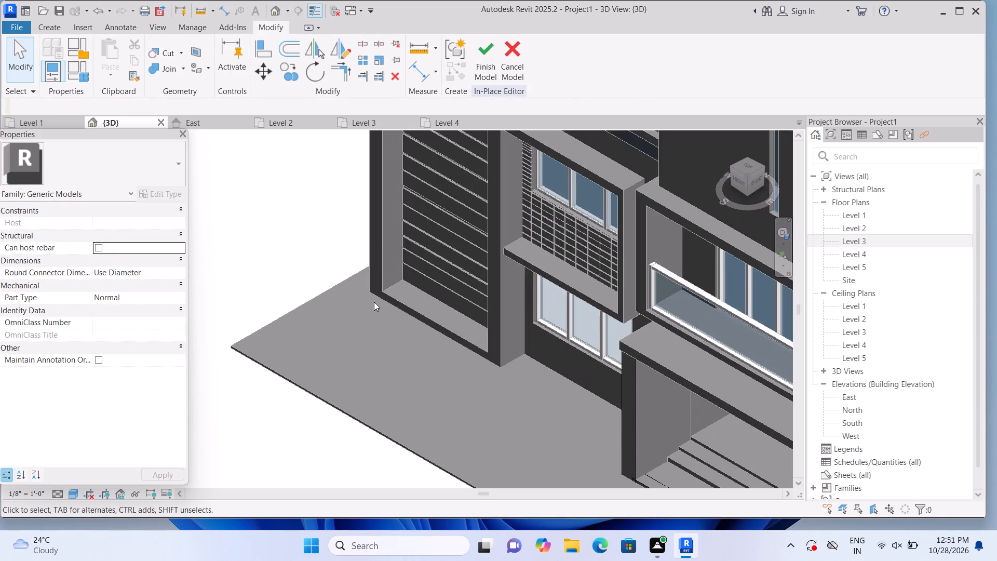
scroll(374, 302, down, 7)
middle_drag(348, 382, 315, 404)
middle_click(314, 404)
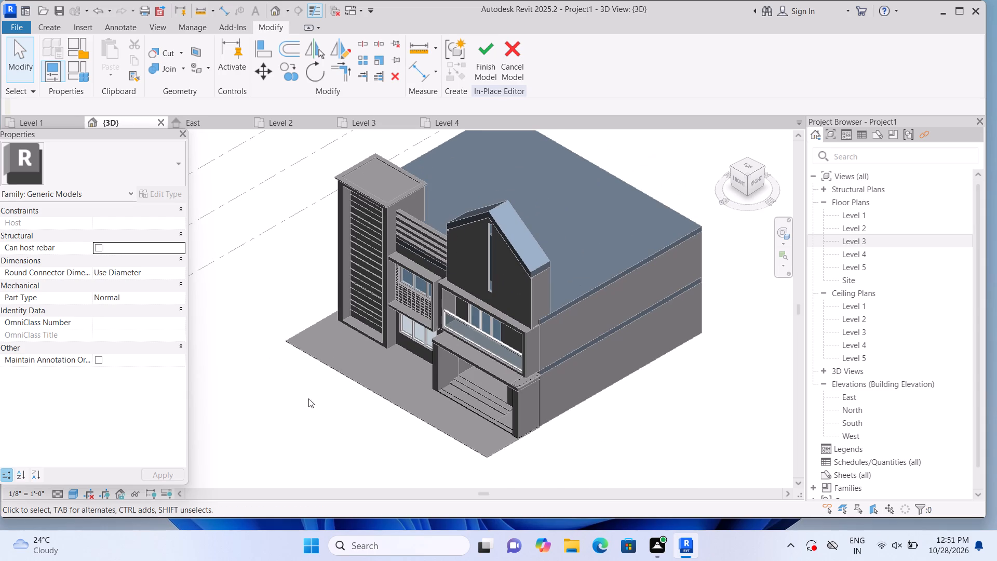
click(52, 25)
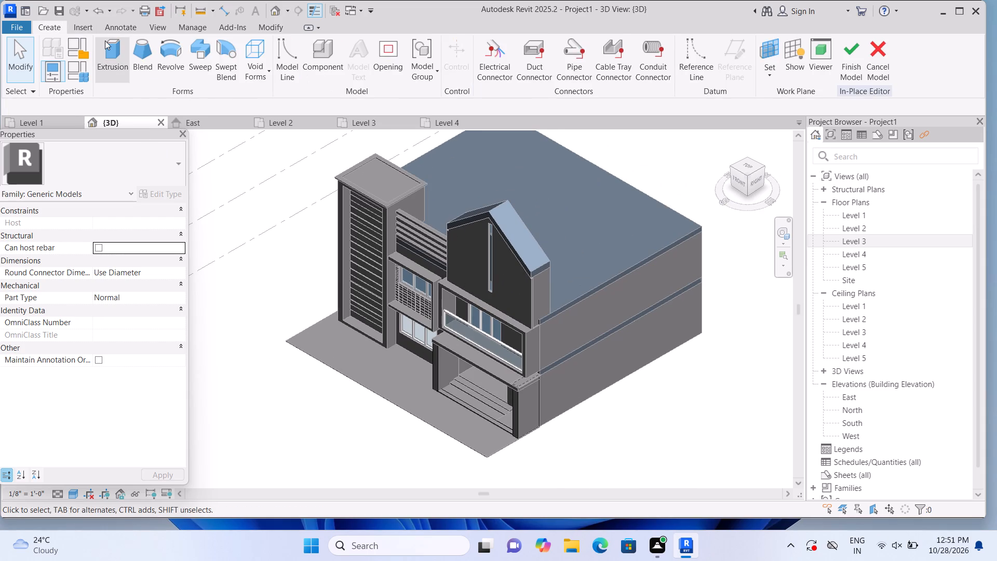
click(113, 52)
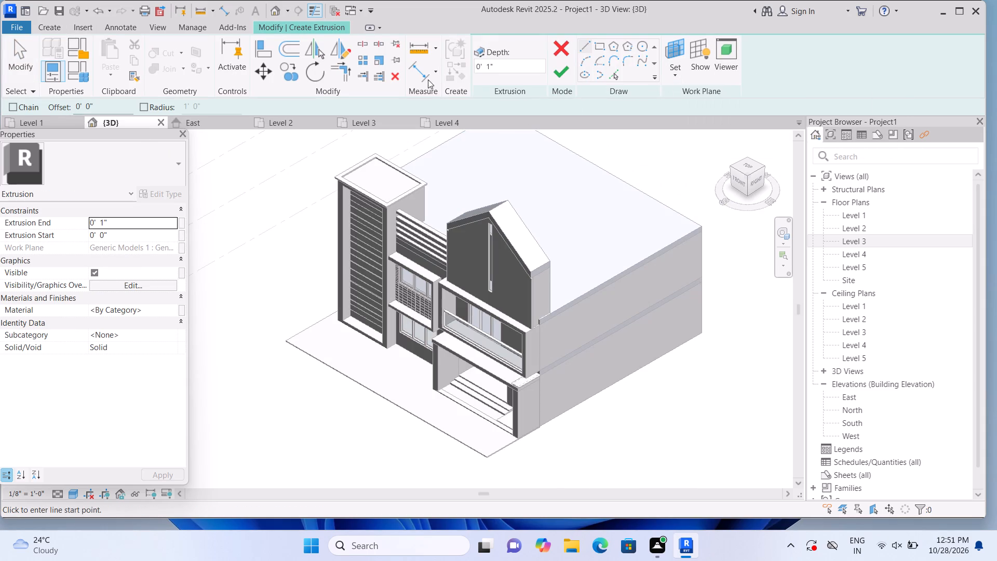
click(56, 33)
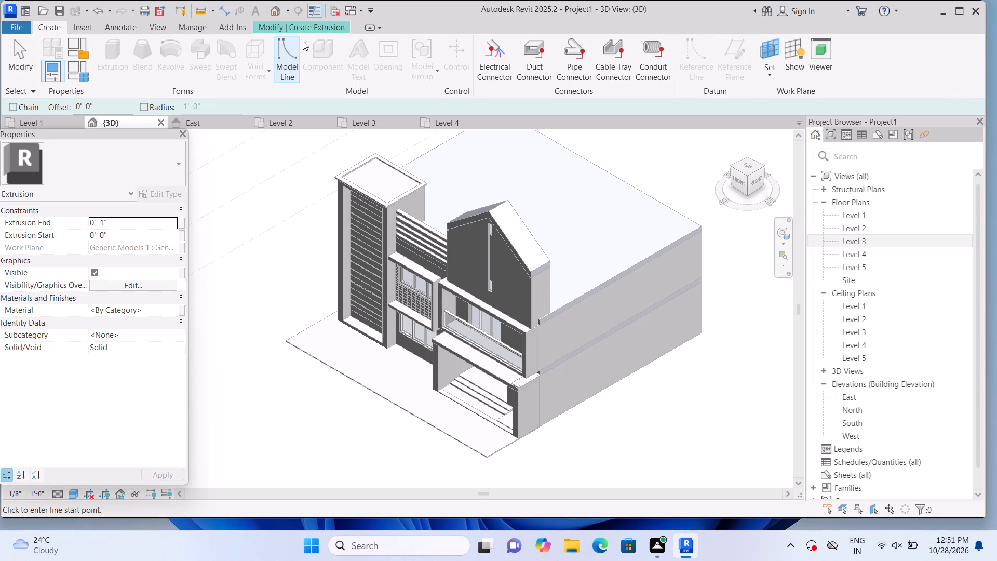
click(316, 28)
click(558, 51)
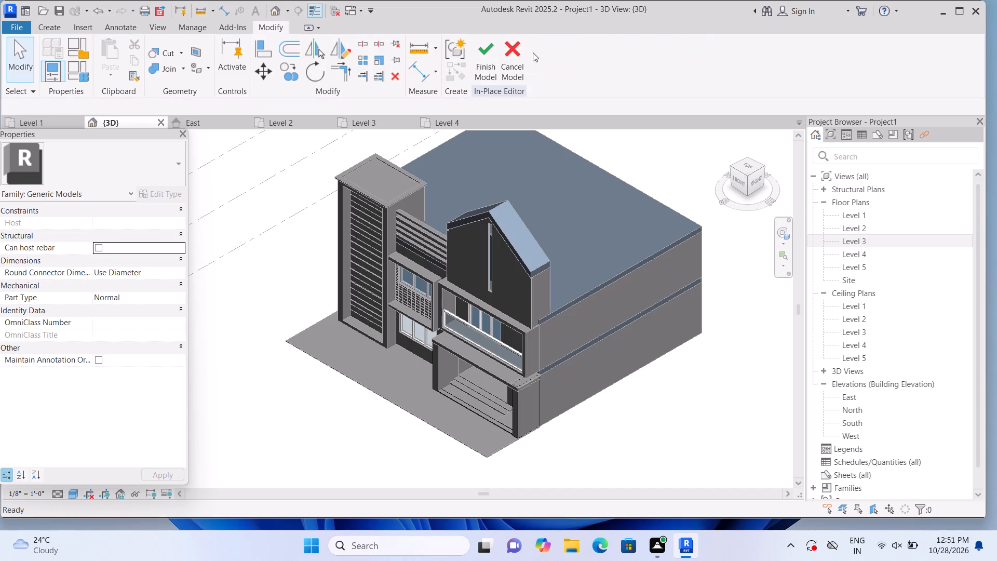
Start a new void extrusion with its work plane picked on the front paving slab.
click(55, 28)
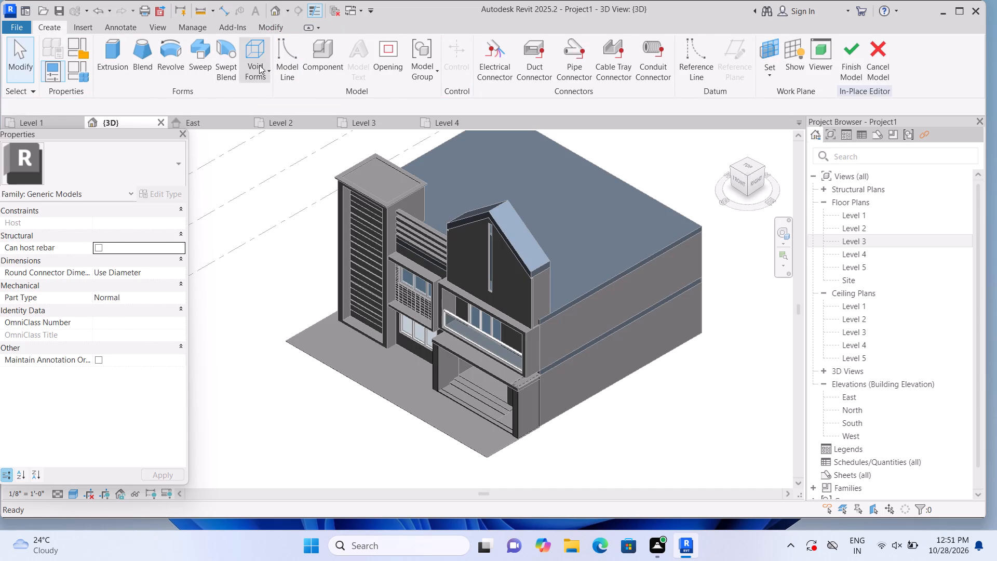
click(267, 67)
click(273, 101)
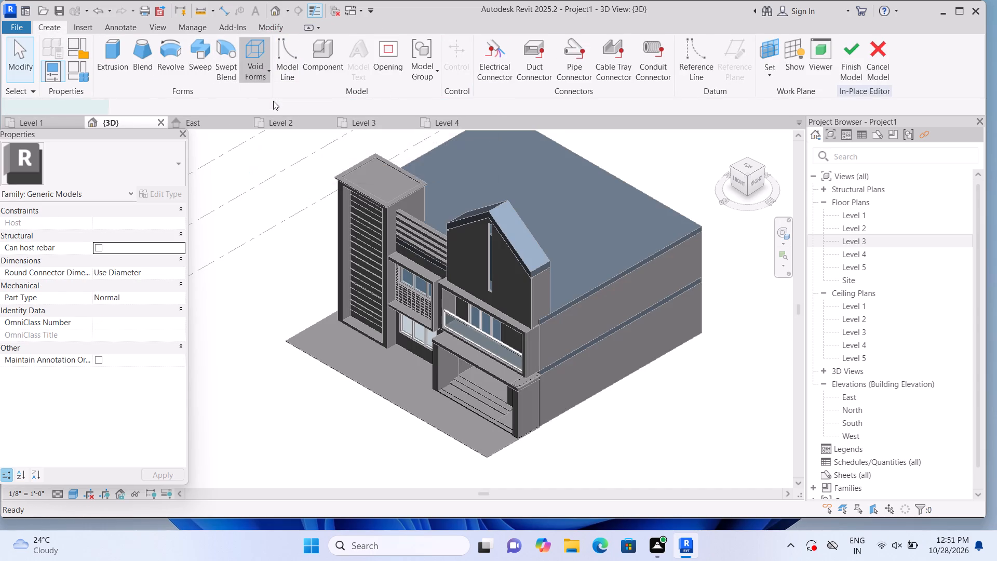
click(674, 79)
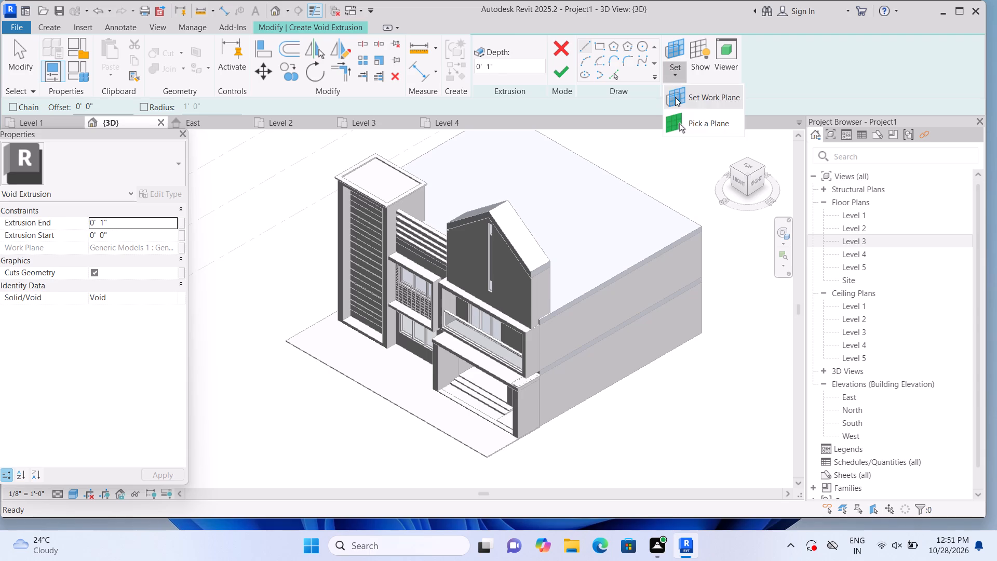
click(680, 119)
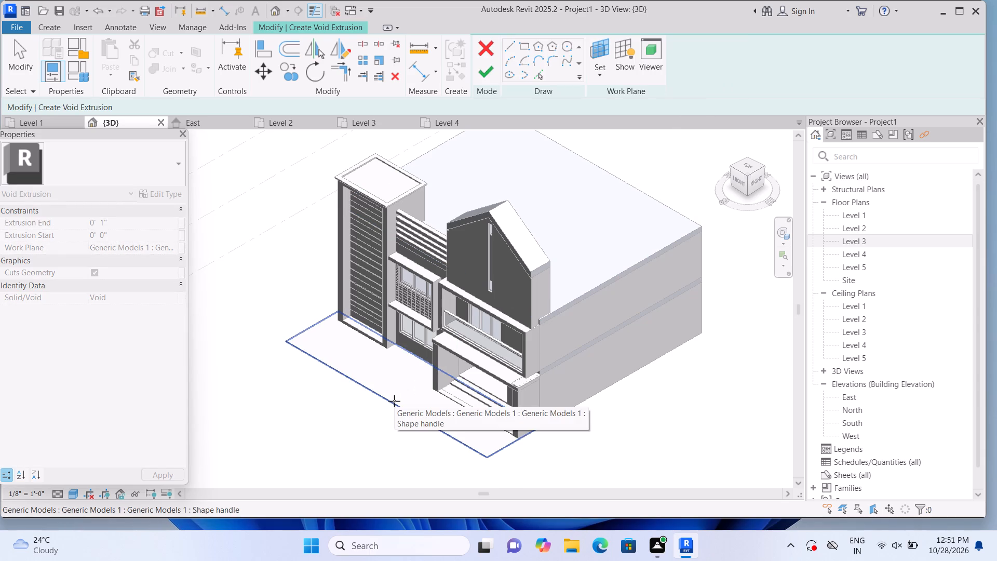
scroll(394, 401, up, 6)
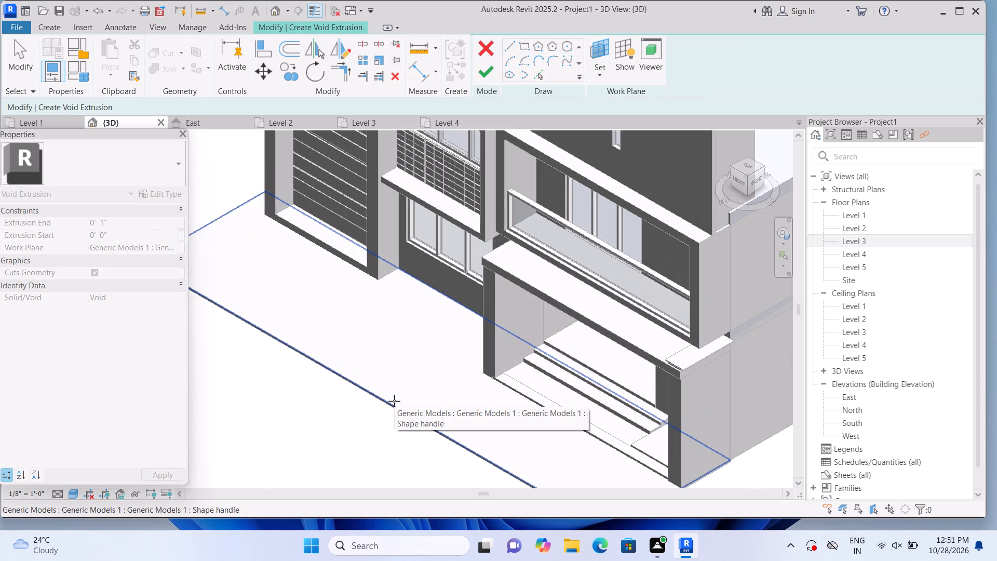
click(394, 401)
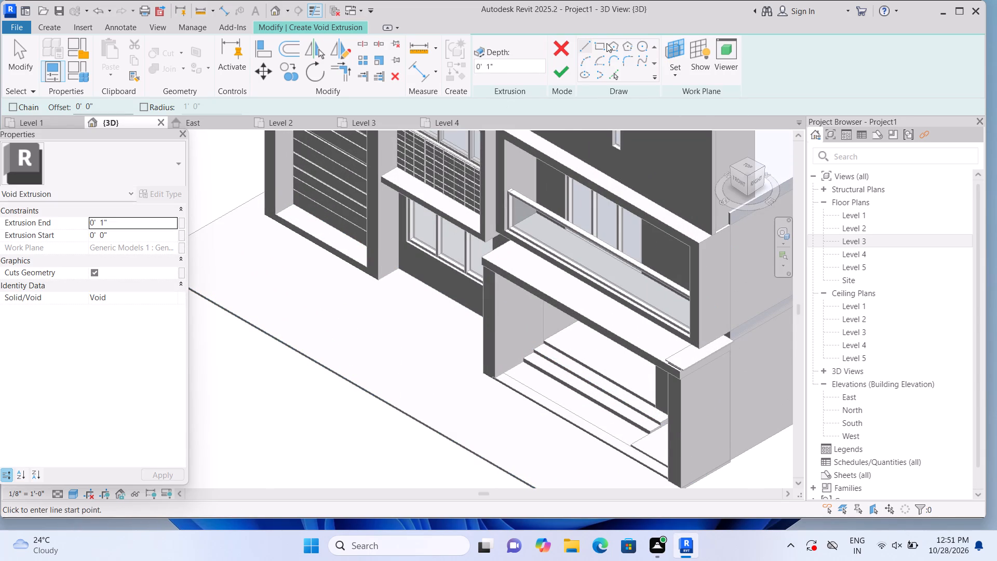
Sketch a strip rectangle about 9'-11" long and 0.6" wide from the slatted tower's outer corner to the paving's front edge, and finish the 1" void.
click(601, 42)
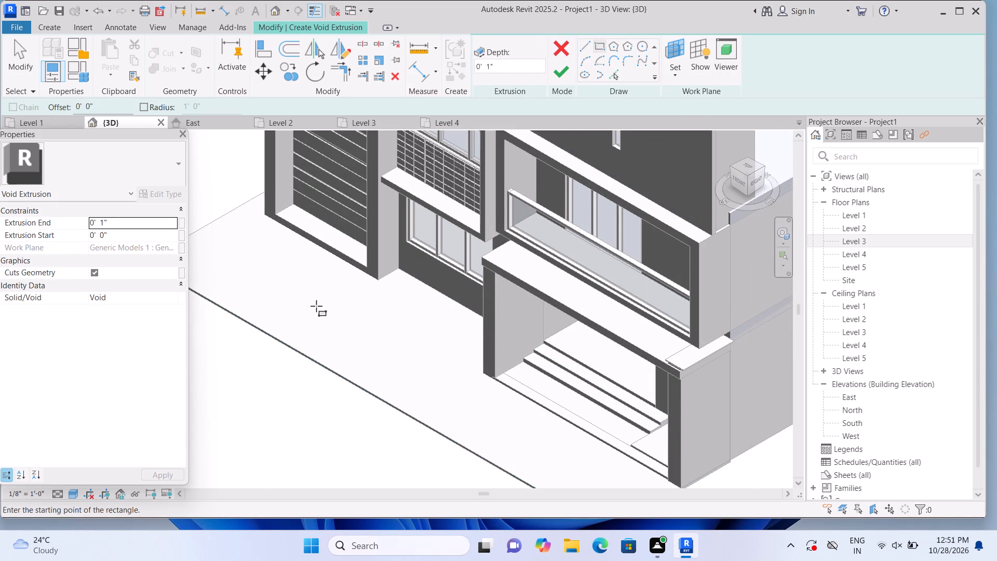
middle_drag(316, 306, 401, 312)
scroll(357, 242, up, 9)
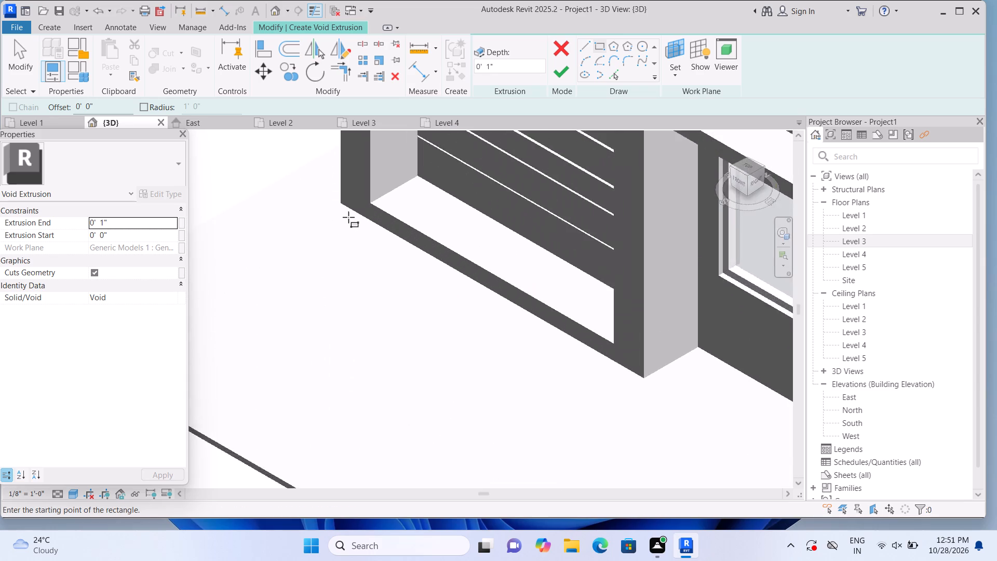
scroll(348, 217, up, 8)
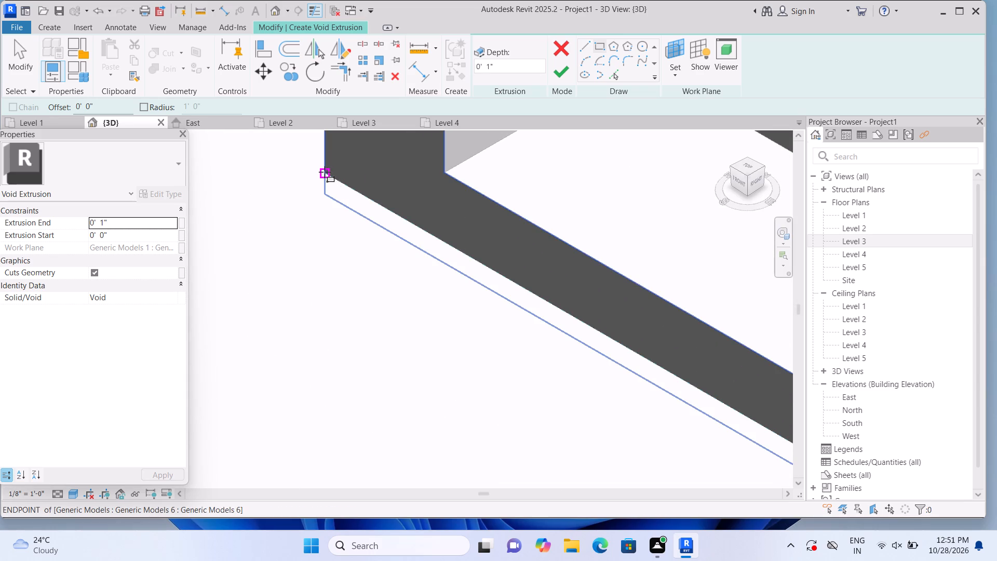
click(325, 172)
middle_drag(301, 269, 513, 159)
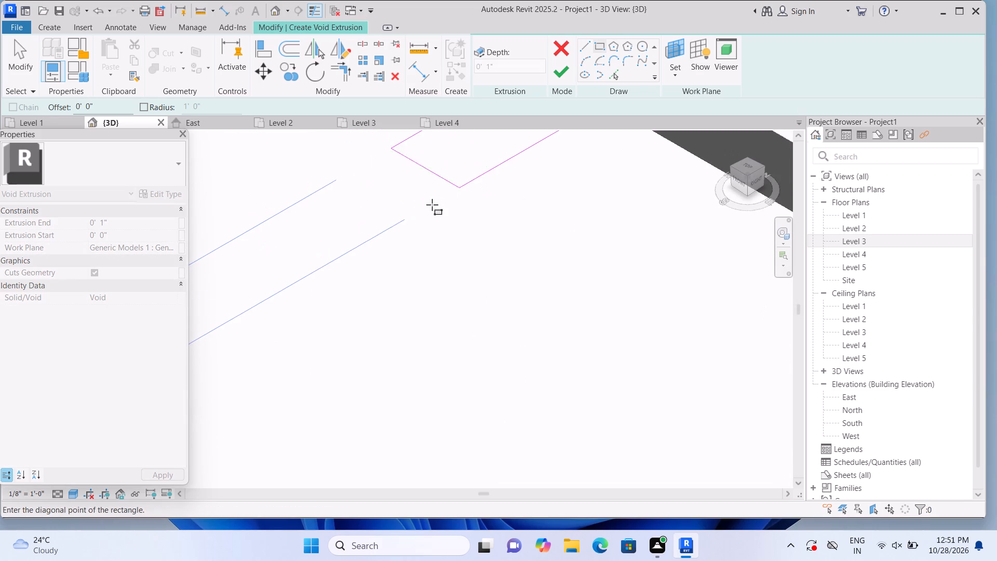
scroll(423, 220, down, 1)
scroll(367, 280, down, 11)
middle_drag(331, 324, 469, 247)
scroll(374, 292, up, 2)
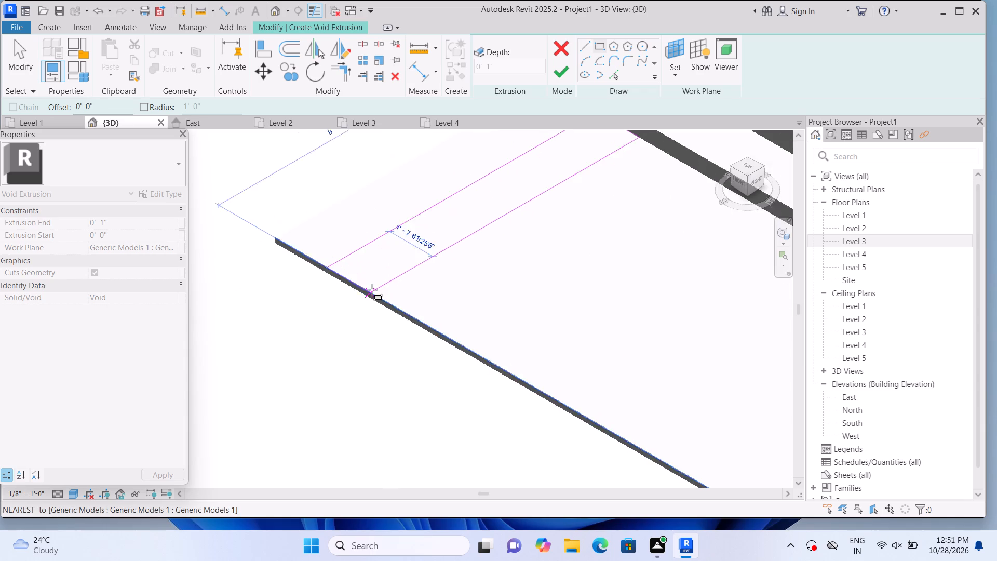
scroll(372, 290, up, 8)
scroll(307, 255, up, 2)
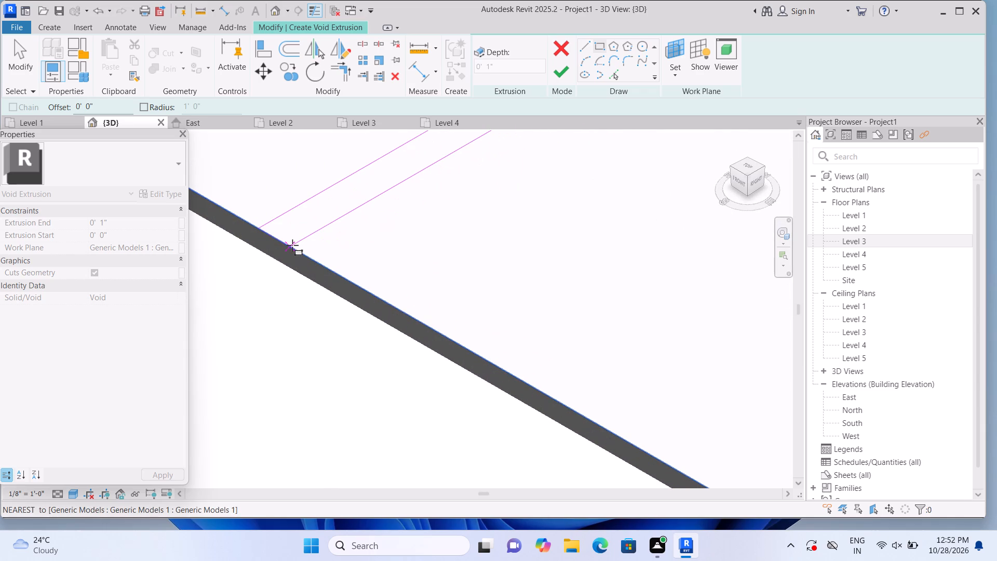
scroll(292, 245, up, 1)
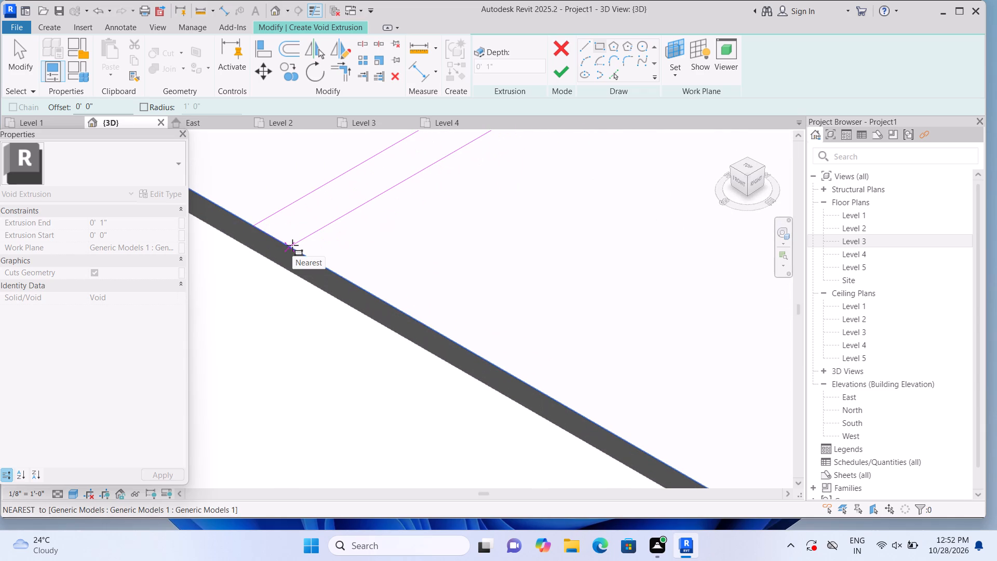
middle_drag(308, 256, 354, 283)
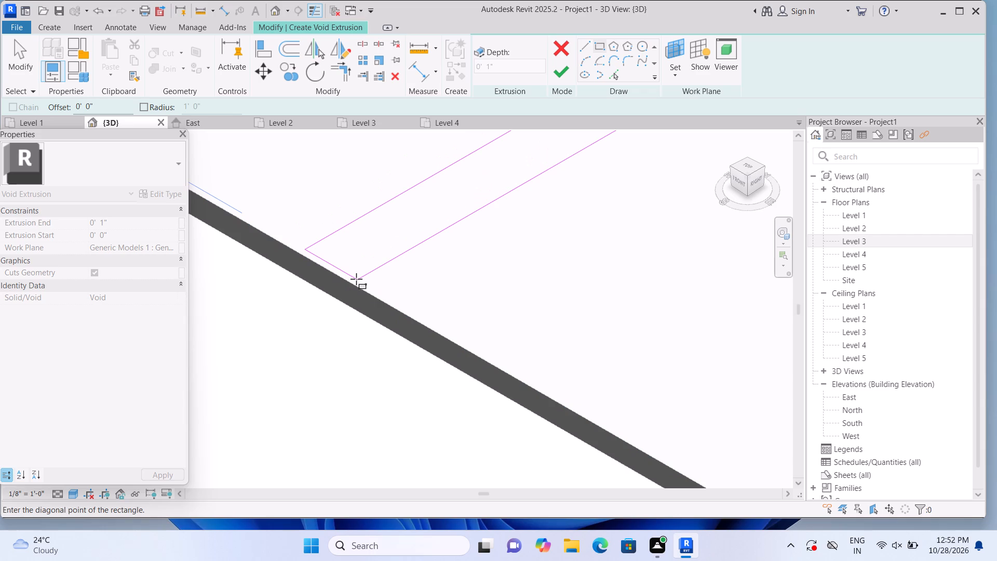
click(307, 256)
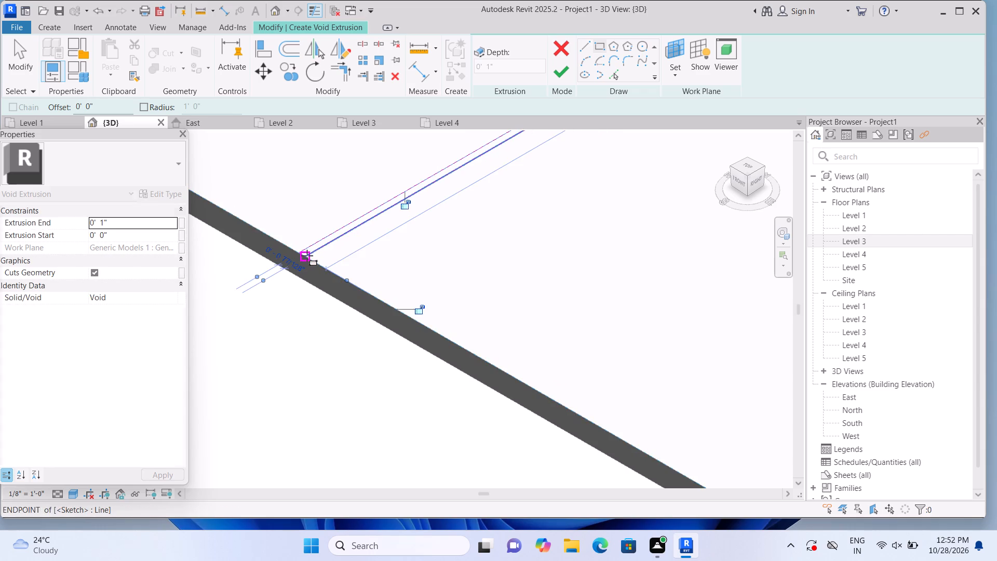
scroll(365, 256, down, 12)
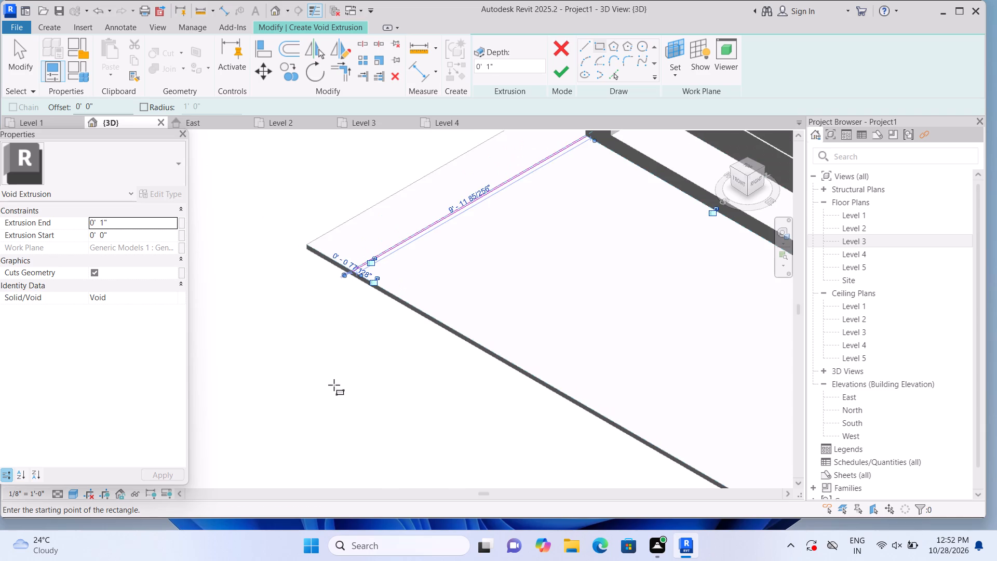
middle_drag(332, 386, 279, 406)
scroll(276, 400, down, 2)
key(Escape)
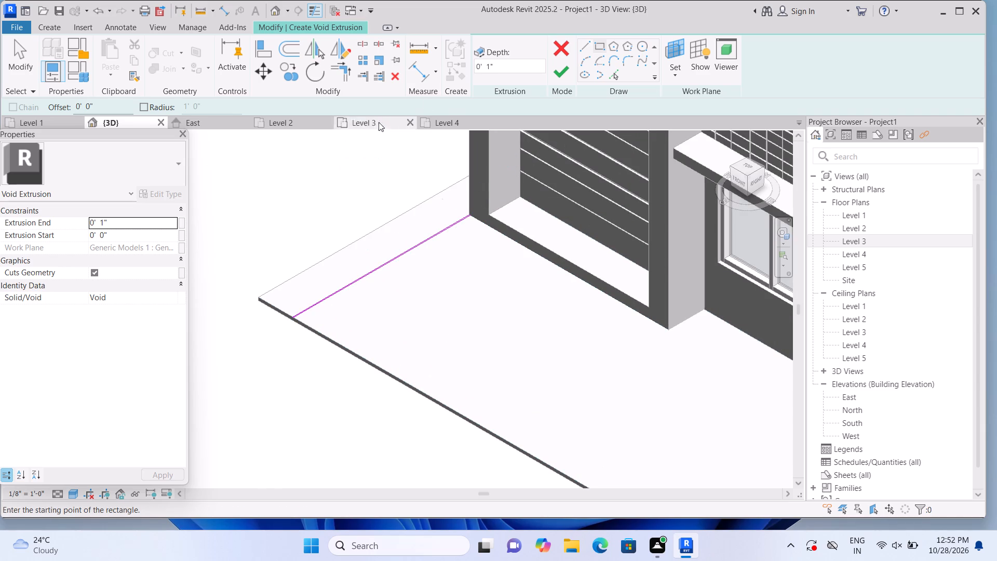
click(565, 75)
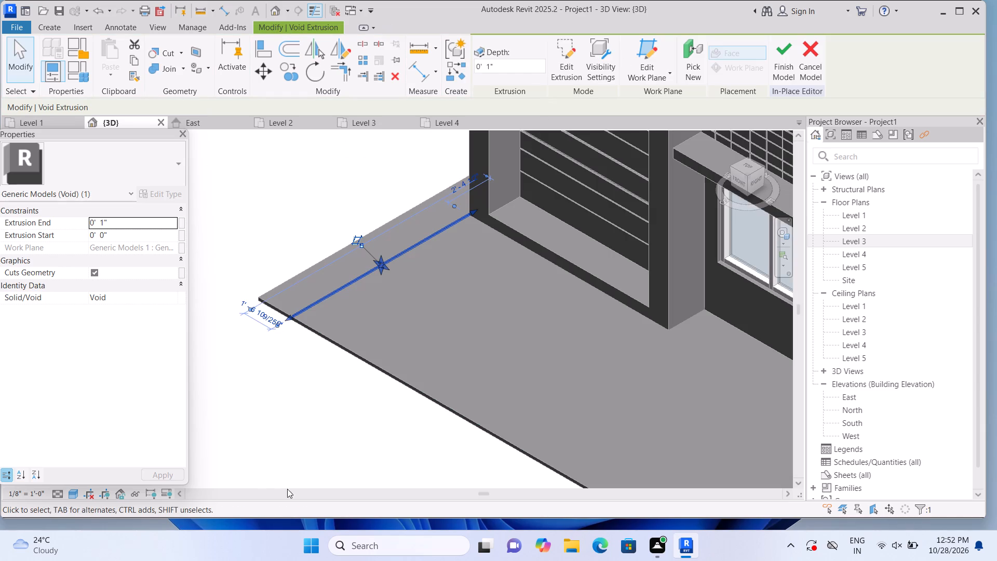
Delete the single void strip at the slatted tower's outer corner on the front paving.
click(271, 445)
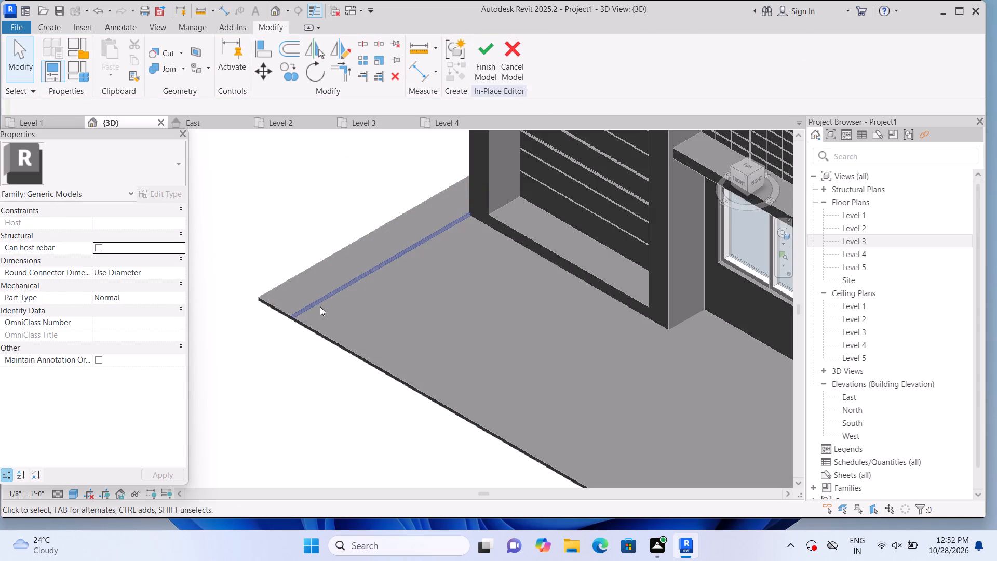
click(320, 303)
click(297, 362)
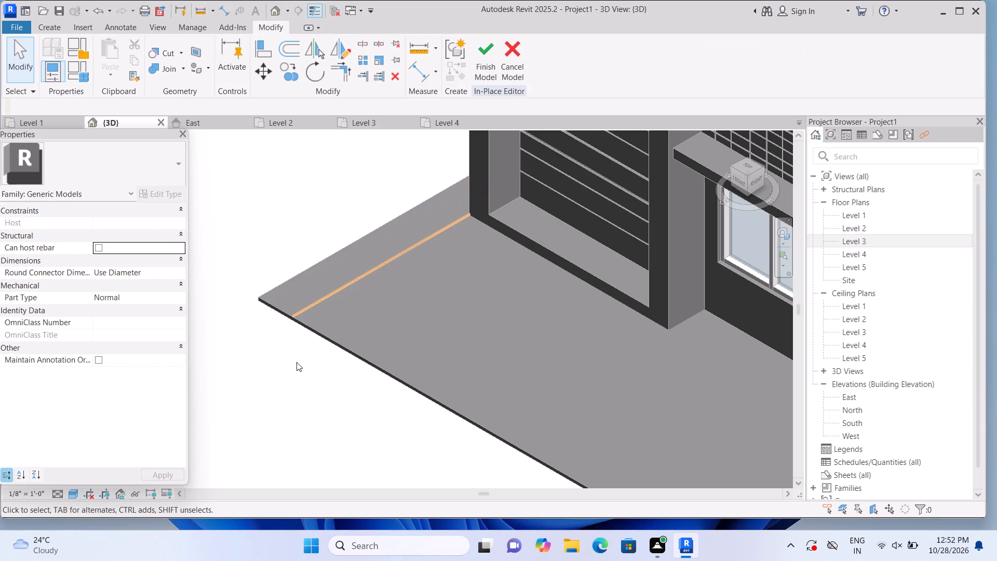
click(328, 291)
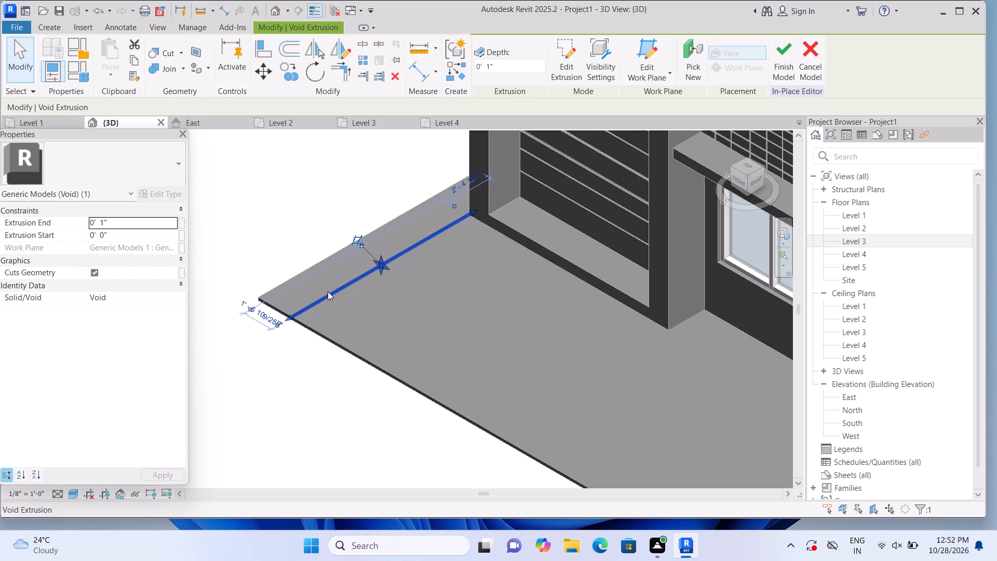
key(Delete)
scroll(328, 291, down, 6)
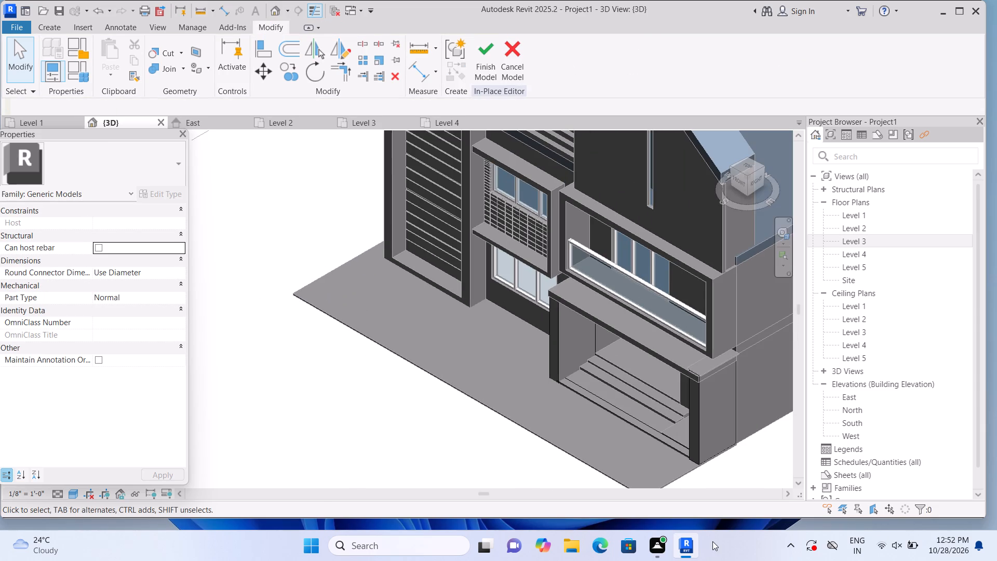
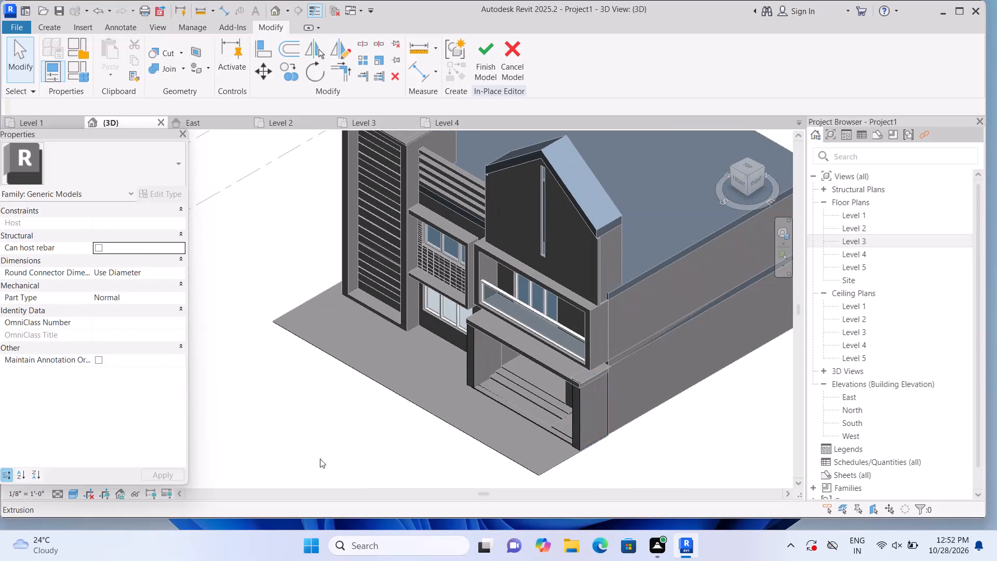
Examine the house's front facade and paving in 3D and from the Front view.
scroll(311, 455, up, 1)
shift+middle_drag(316, 442, 304, 420)
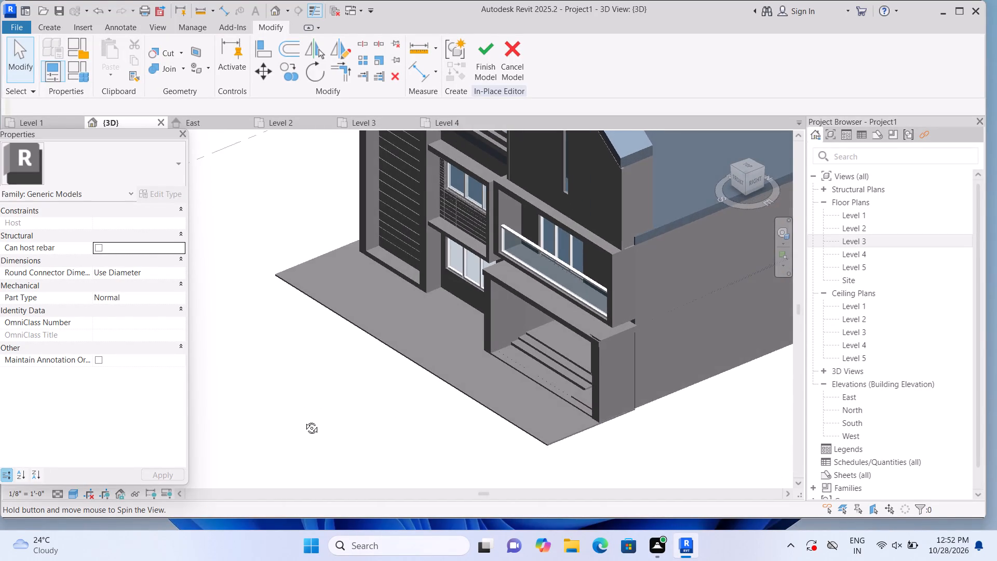
shift+middle_drag(304, 420, 336, 405)
shift+middle_drag(385, 412, 351, 420)
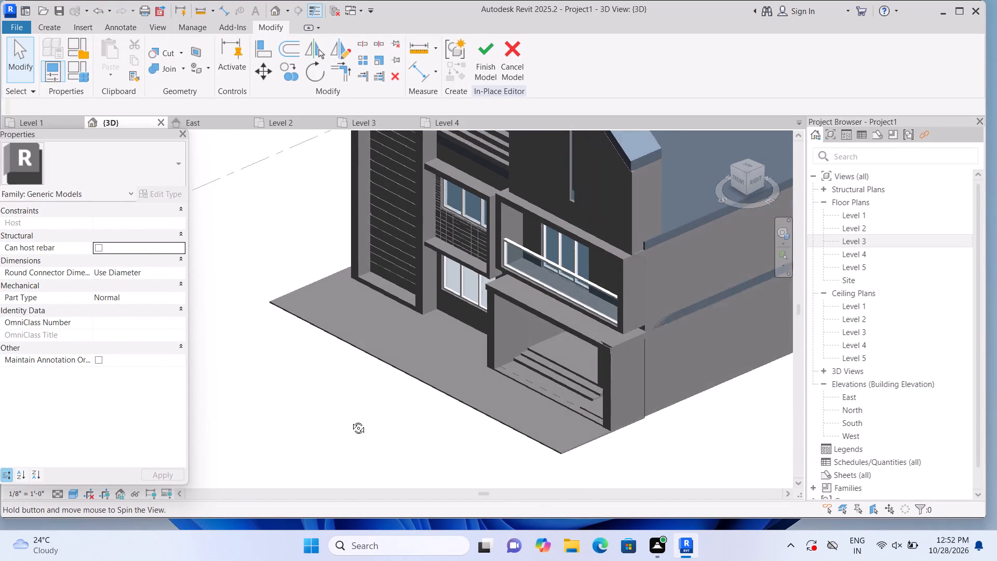
shift+middle_drag(351, 420, 350, 420)
middle_drag(340, 403, 319, 466)
middle_click(319, 467)
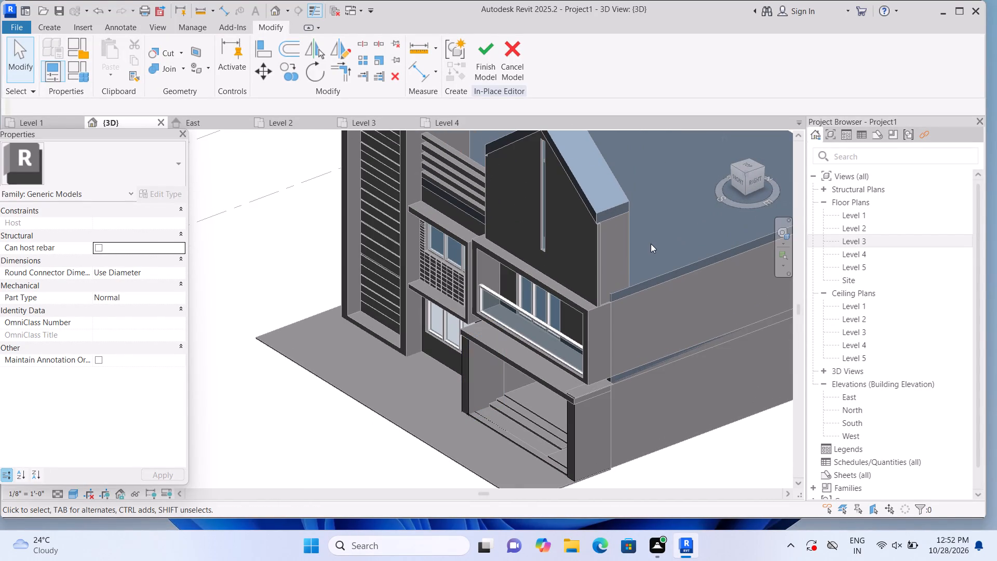
click(740, 177)
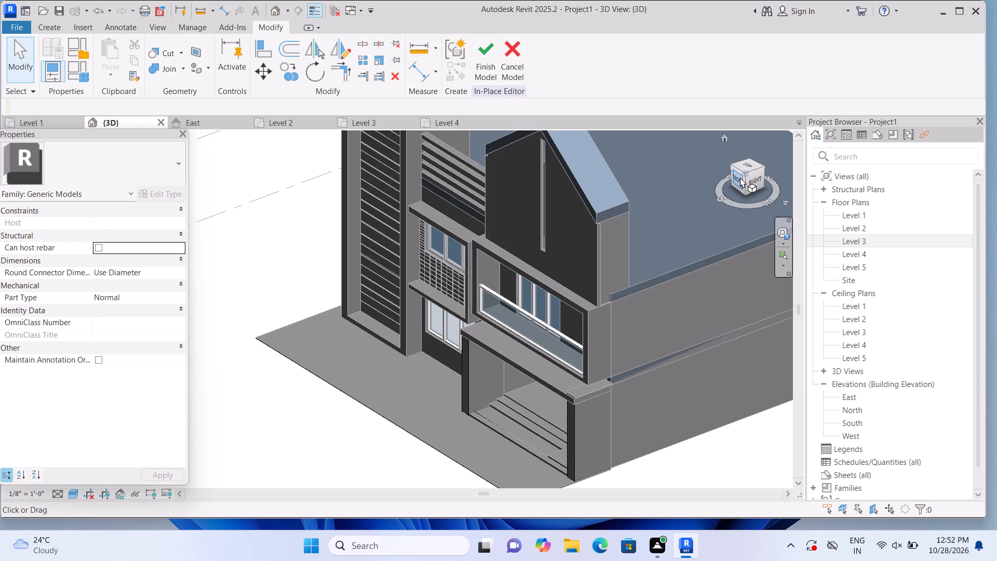
scroll(288, 327, up, 6)
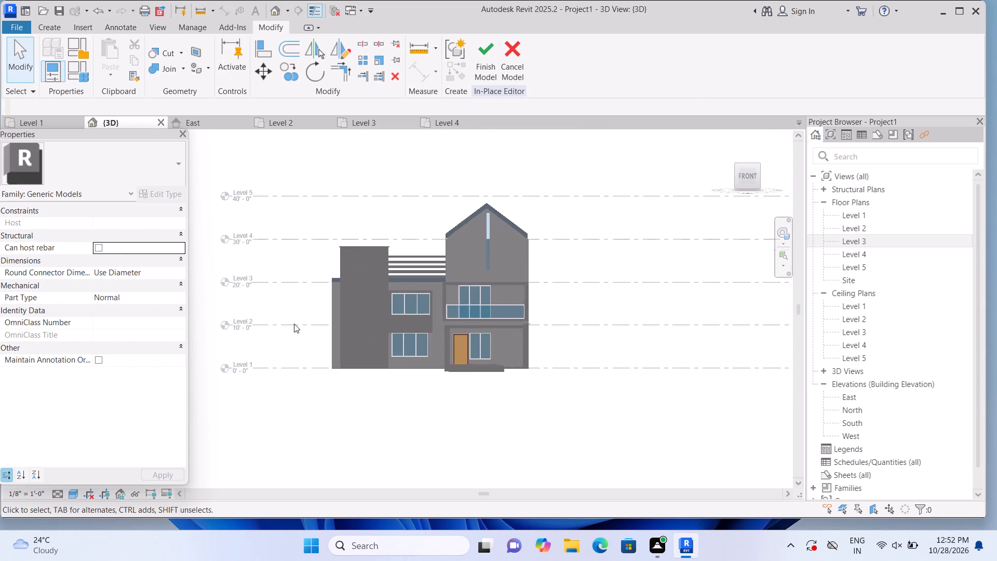
scroll(294, 324, up, 5)
middle_drag(295, 329, 267, 353)
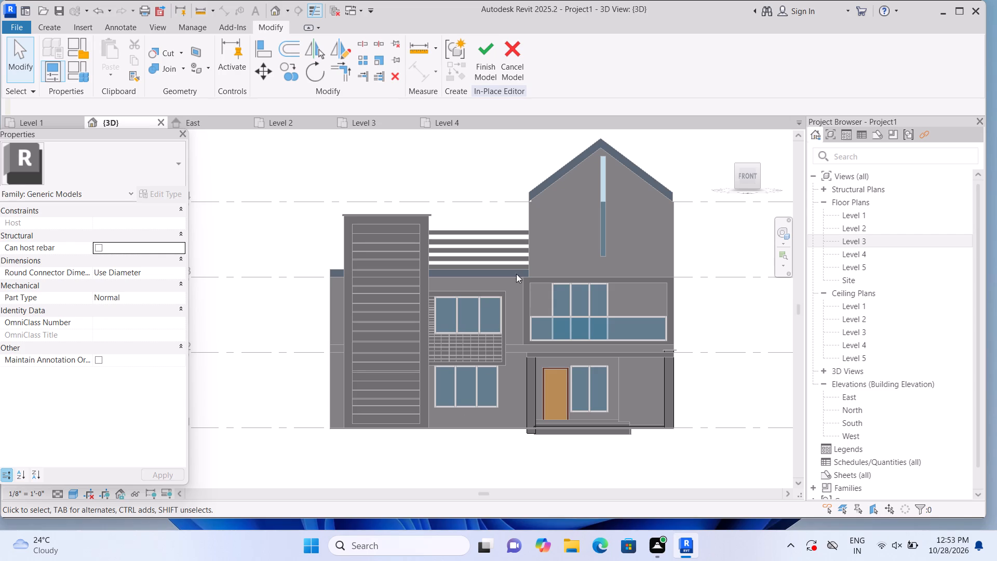
scroll(464, 262, up, 3)
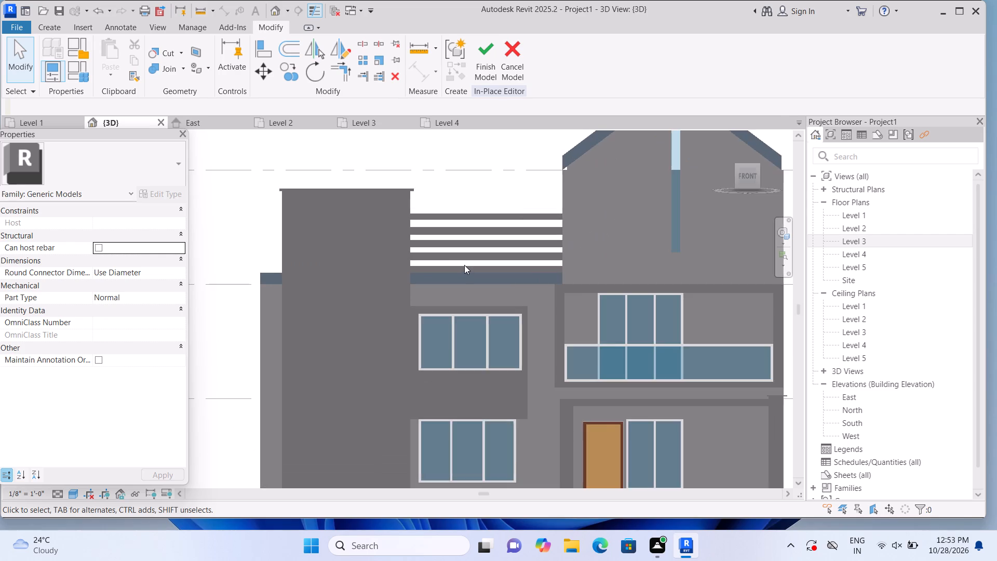
scroll(465, 266, down, 3)
middle_drag(490, 429, 443, 426)
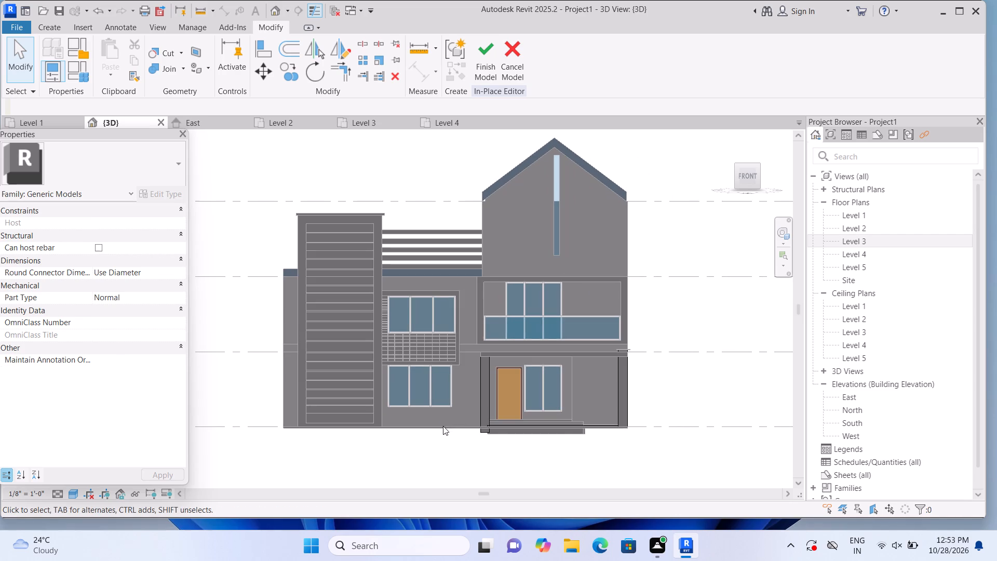
Shorten the thin entrance strip in front of the steps so its end meets the inner face of the door-side porch pillar.
scroll(580, 439, up, 3)
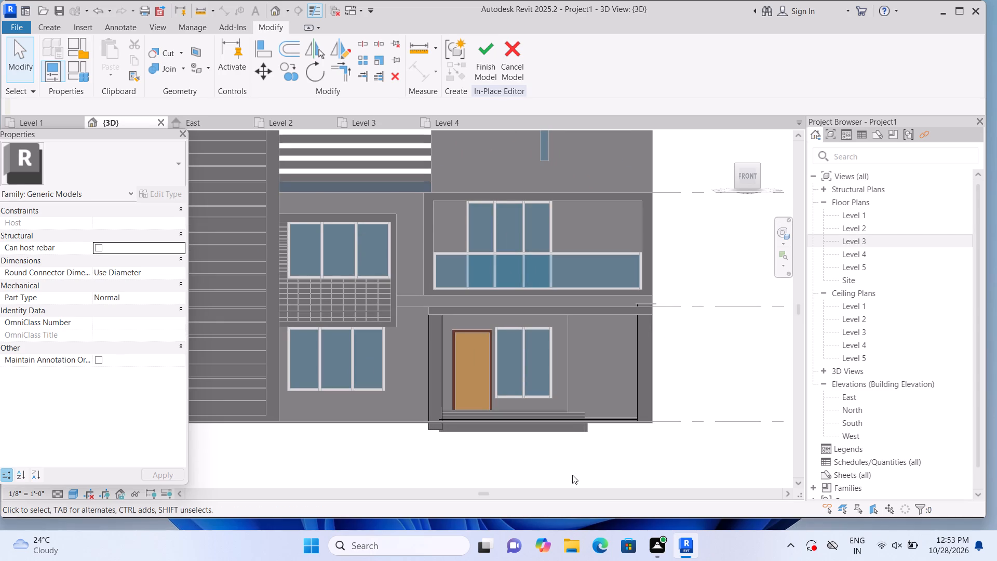
scroll(452, 449, up, 7)
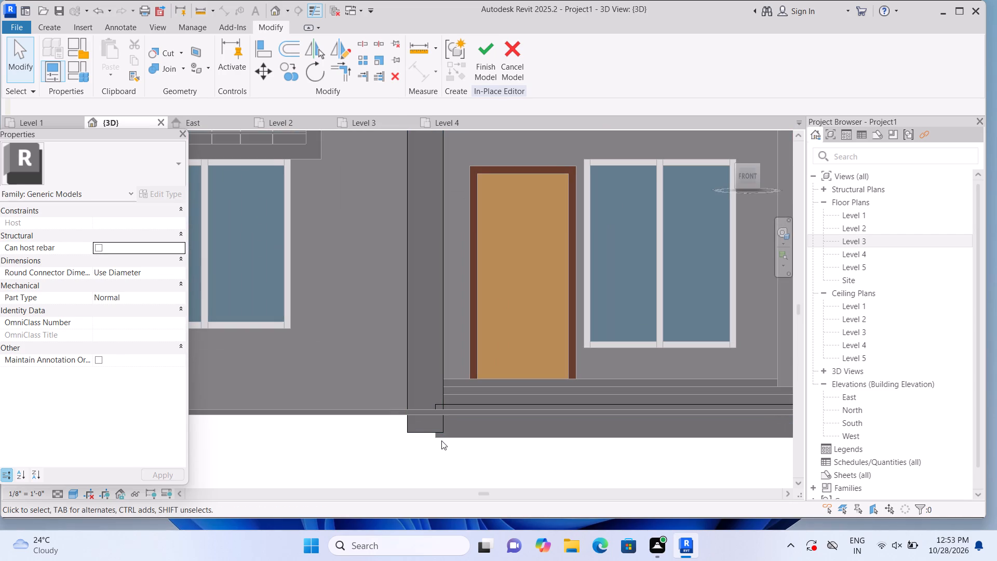
scroll(441, 440, up, 4)
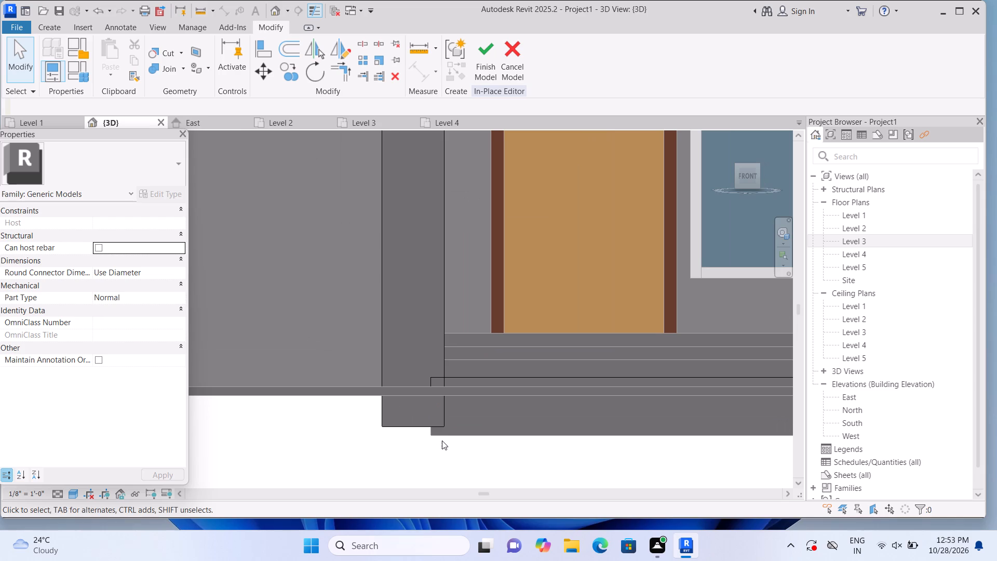
scroll(443, 375, up, 3)
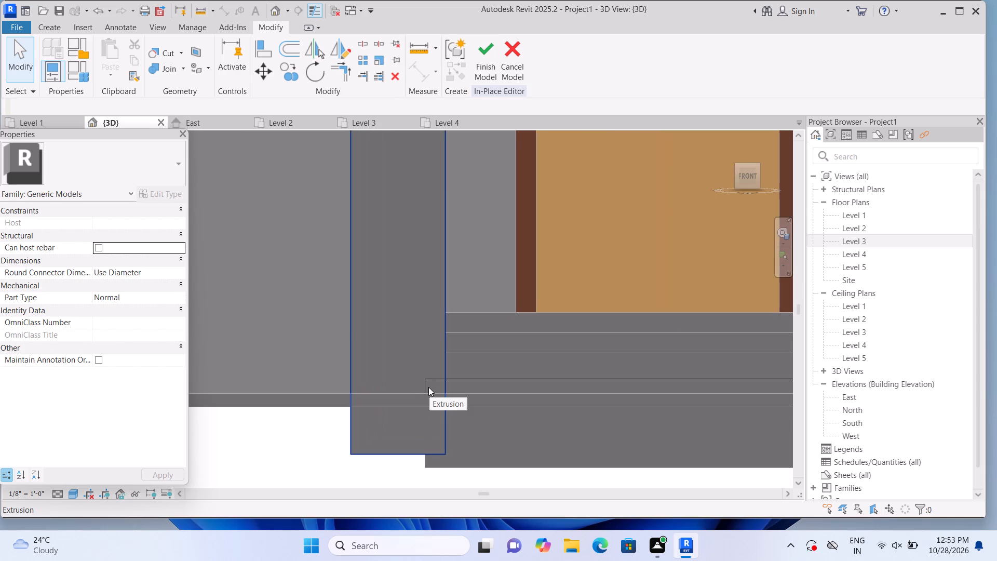
click(426, 385)
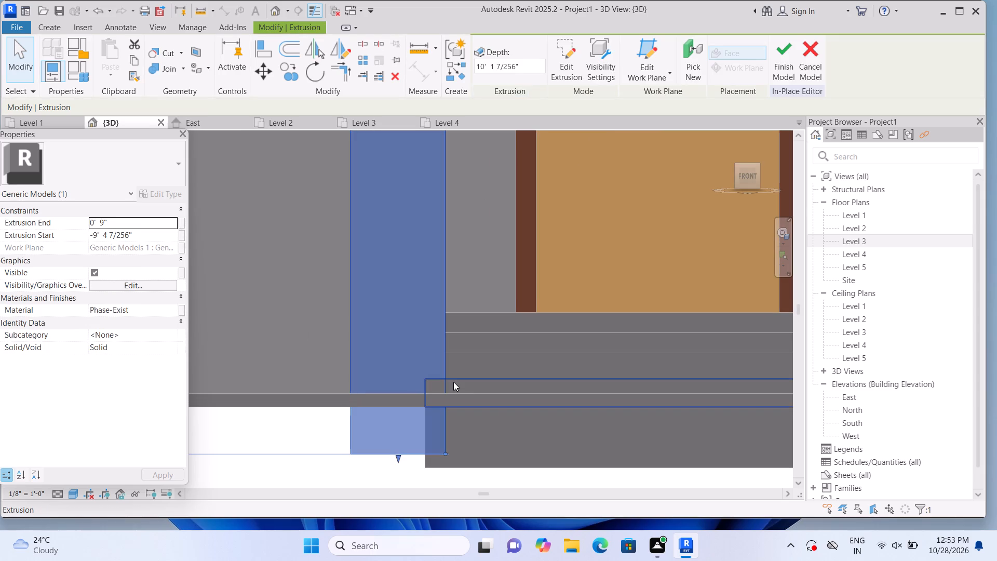
click(453, 382)
drag(421, 393, 442, 394)
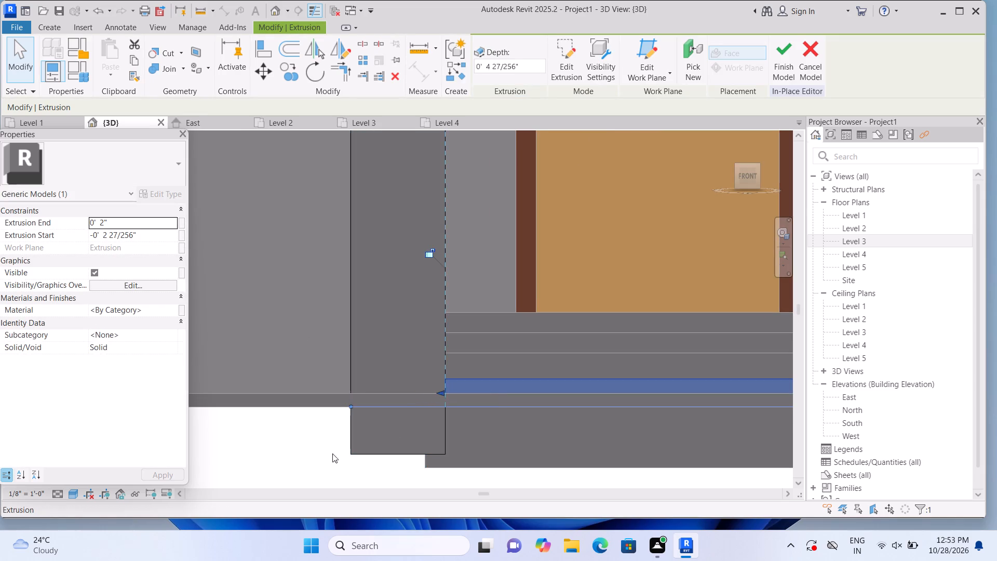
click(306, 453)
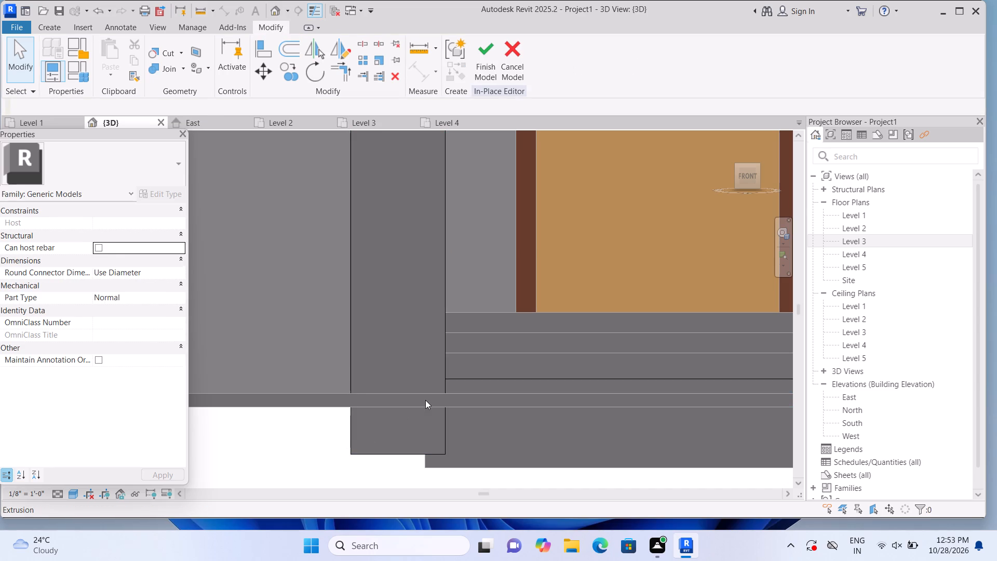
Extend the door-side porch pillar down to the bottom edge of the entrance base, at an extrusion end of 0' 11".
click(422, 409)
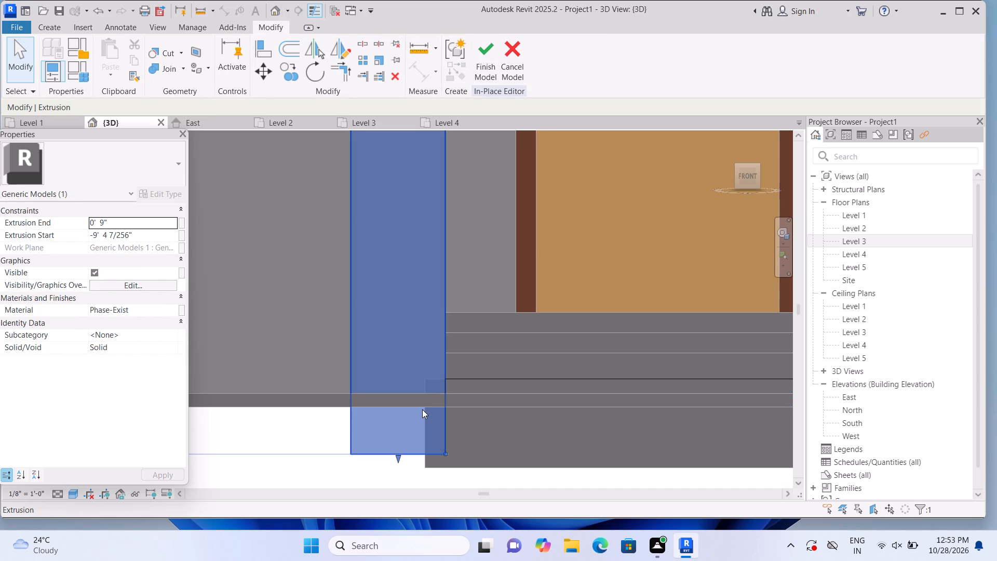
click(287, 430)
scroll(294, 426, down, 2)
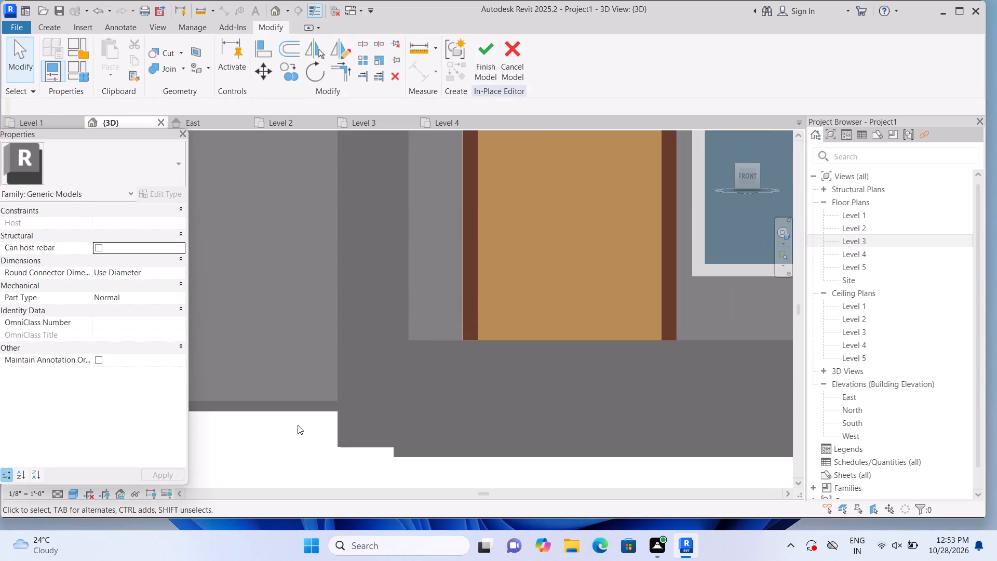
scroll(298, 425, down, 1)
middle_drag(297, 426, 309, 375)
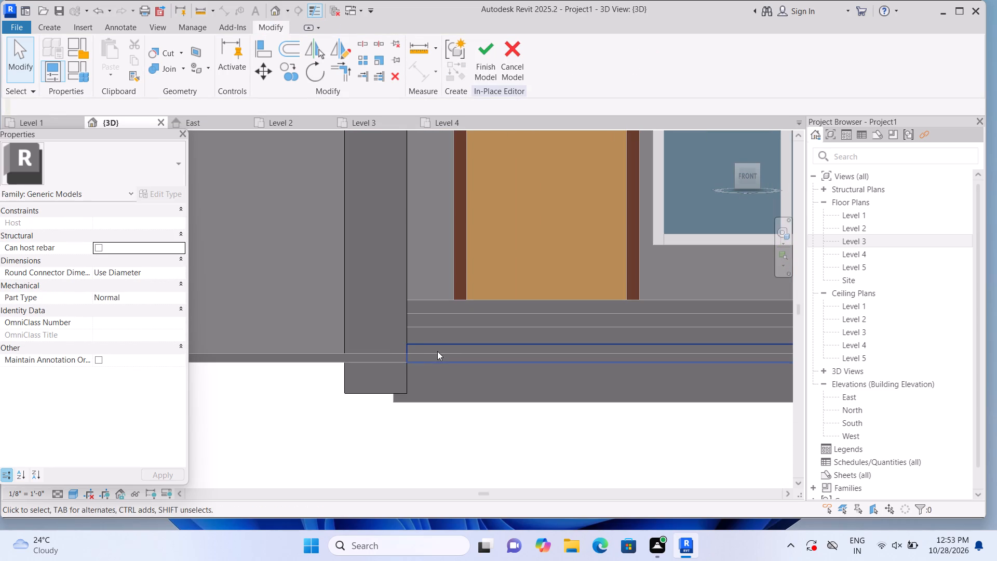
click(390, 394)
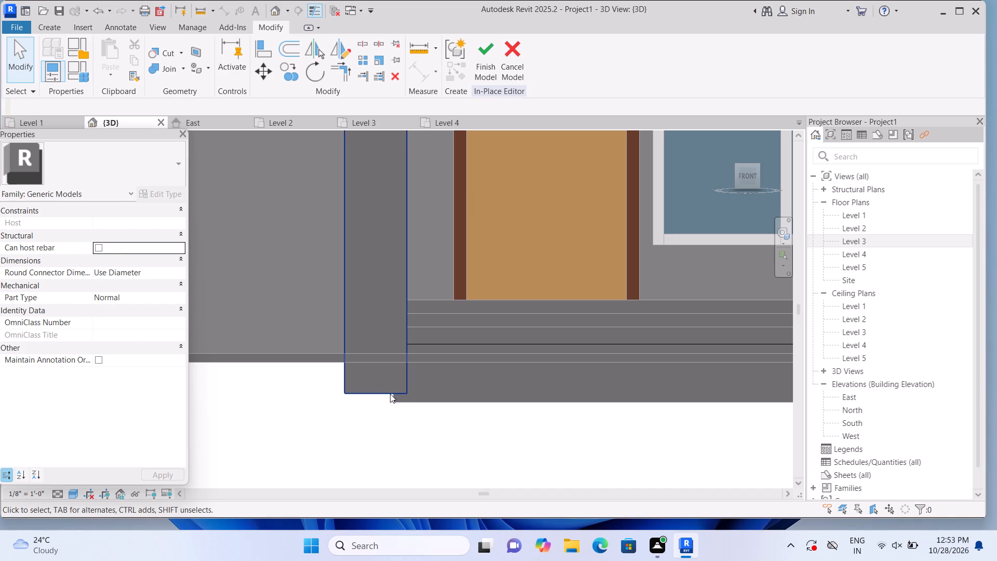
drag(375, 396, 375, 402)
click(377, 411)
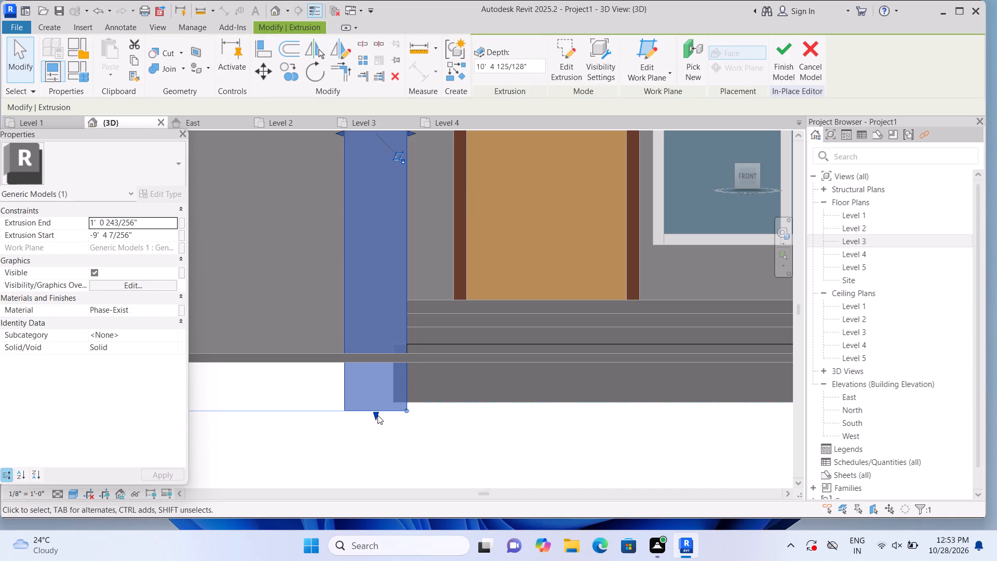
drag(375, 413, 379, 397)
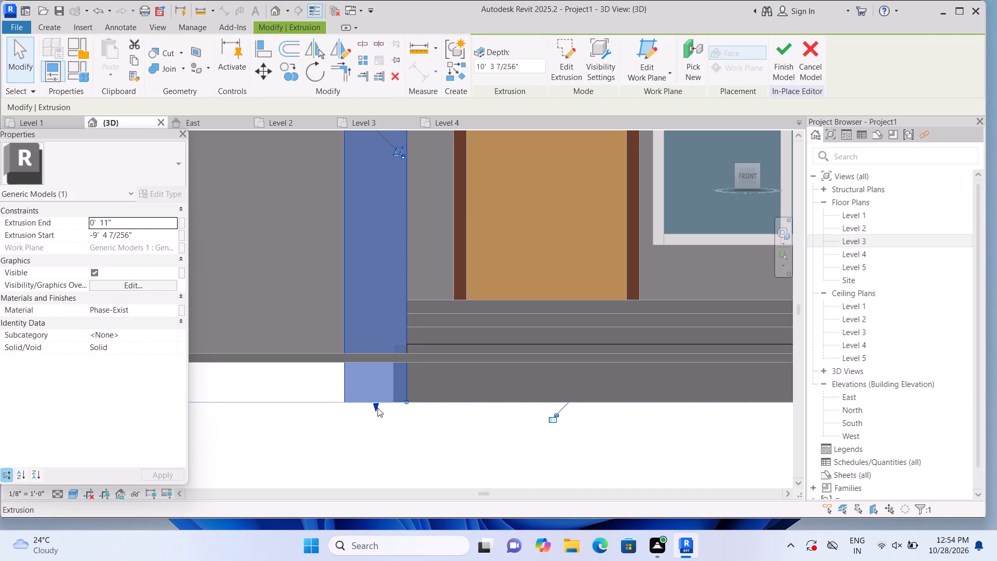
click(373, 422)
Examine the porch base, entrance steps and front paving from the front and in the home 3D view.
scroll(373, 422, down, 5)
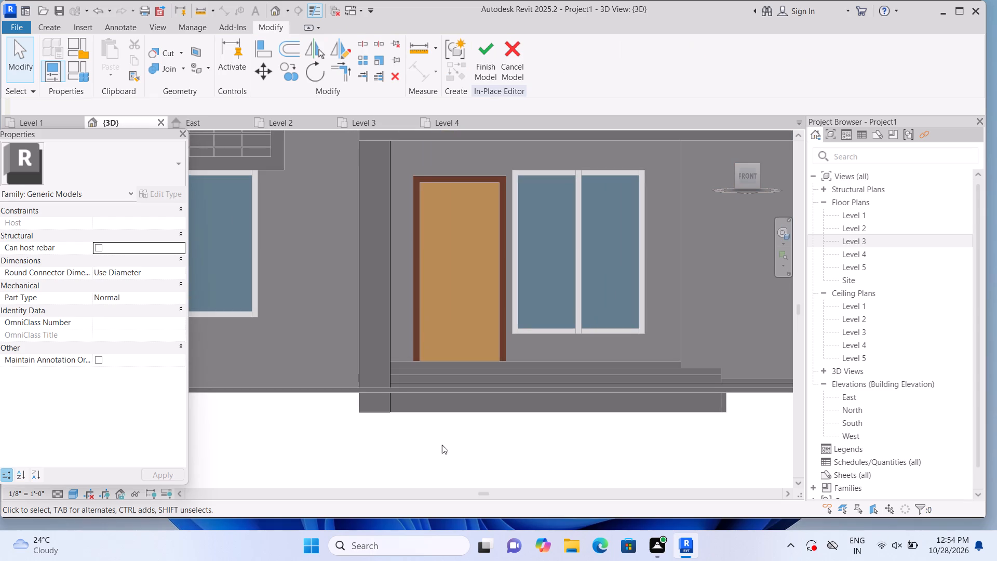
middle_drag(434, 440, 321, 414)
middle_drag(650, 422, 612, 427)
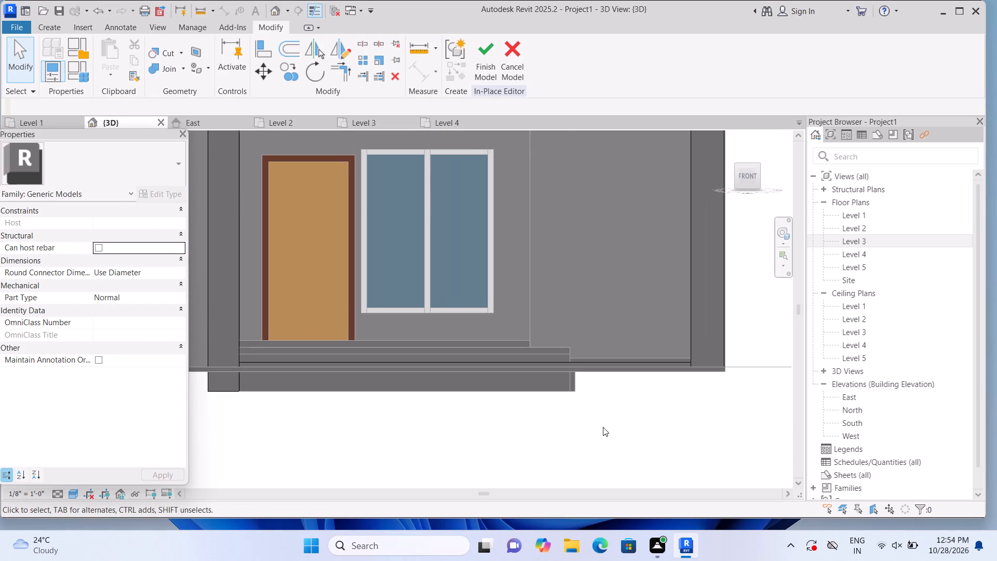
scroll(632, 390, up, 2)
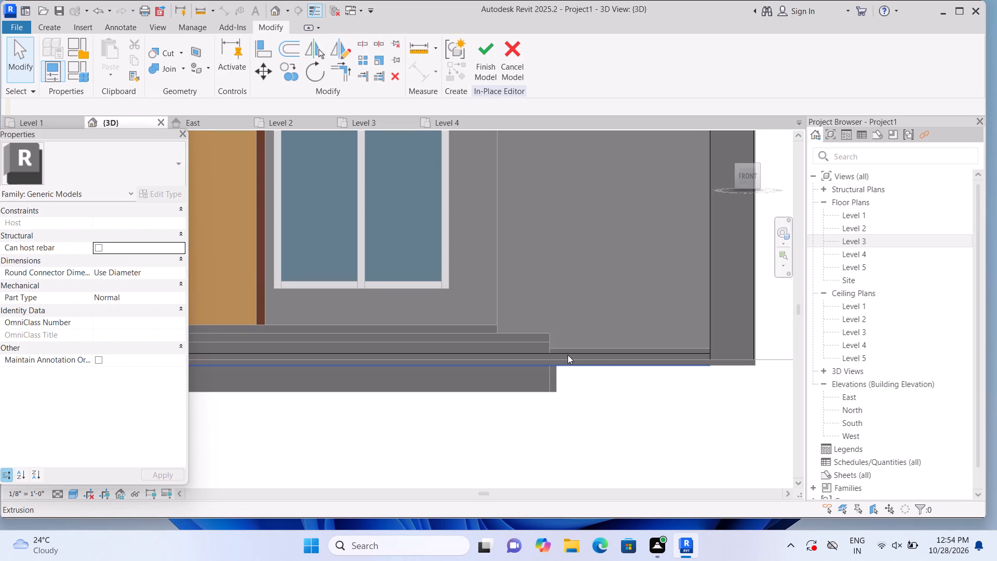
scroll(584, 388, down, 3)
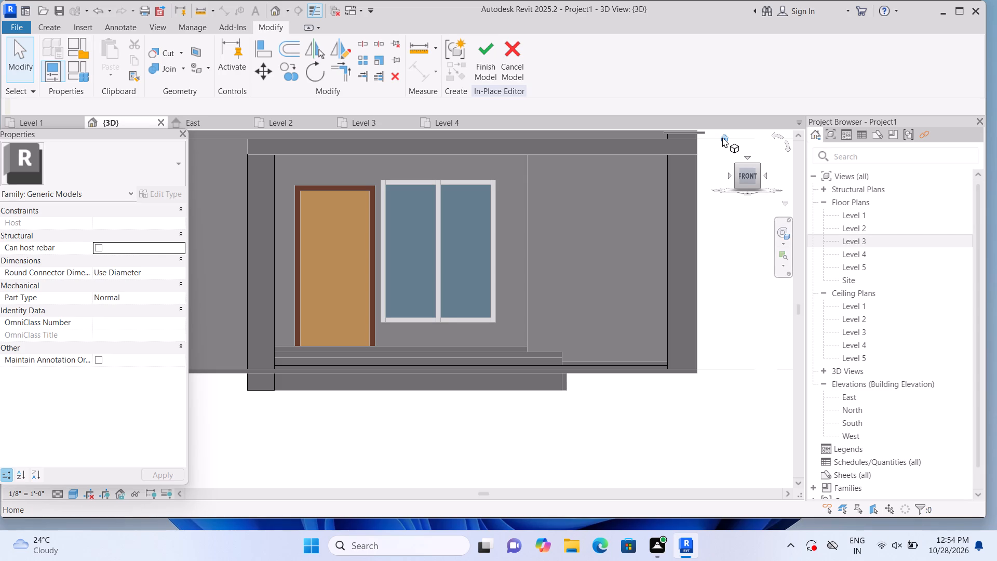
click(722, 137)
scroll(279, 361, up, 3)
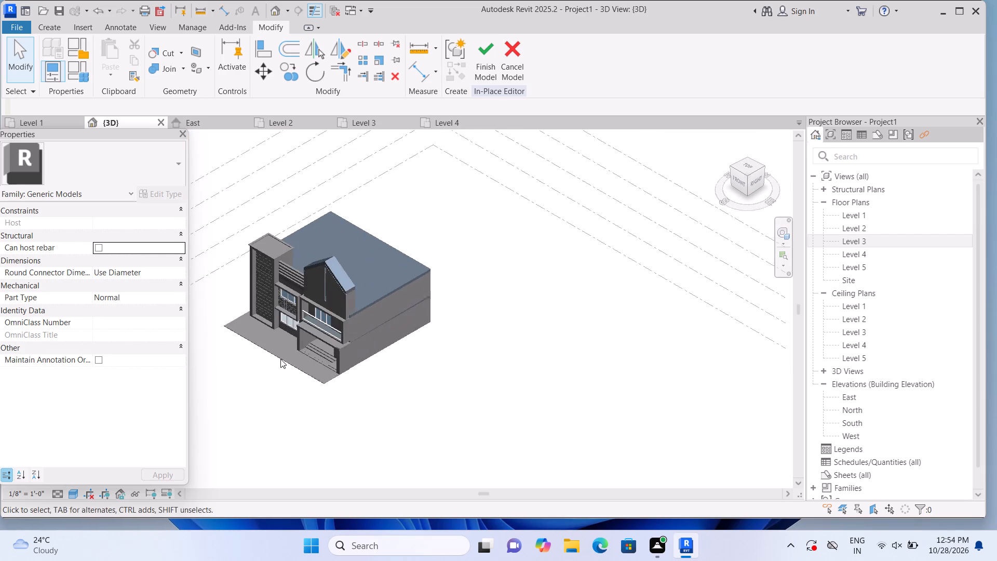
scroll(280, 359, up, 10)
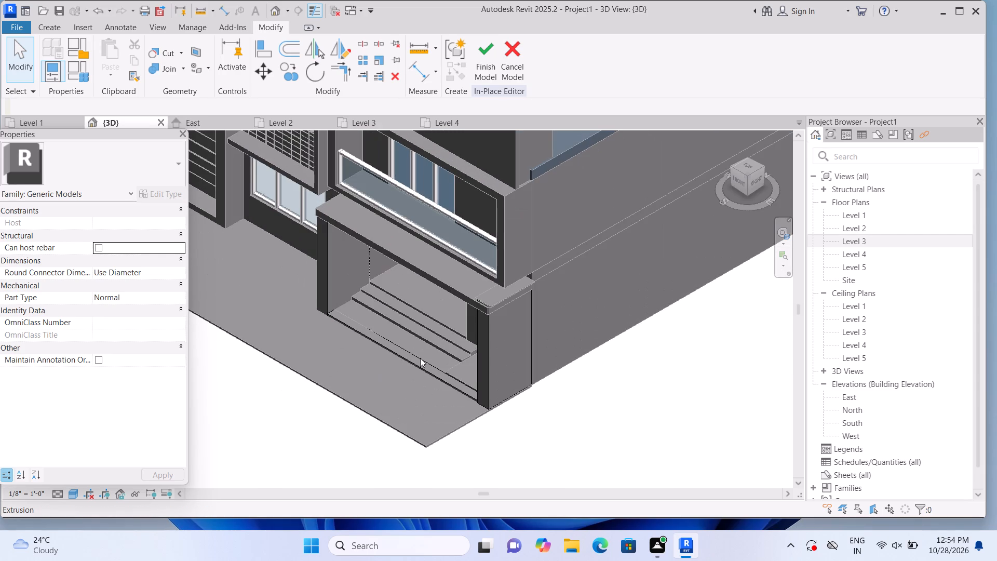
scroll(421, 357, up, 6)
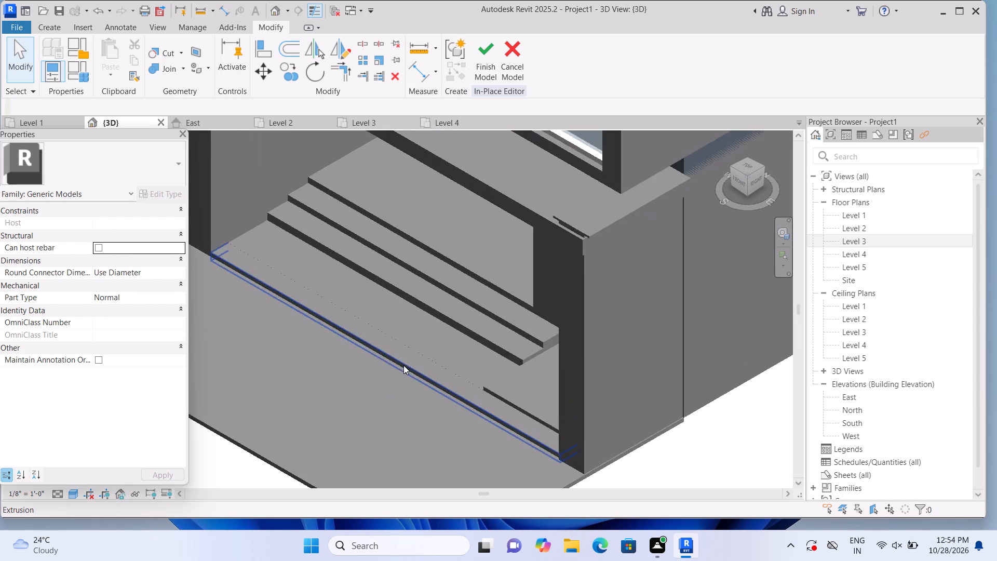
scroll(403, 365, up, 2)
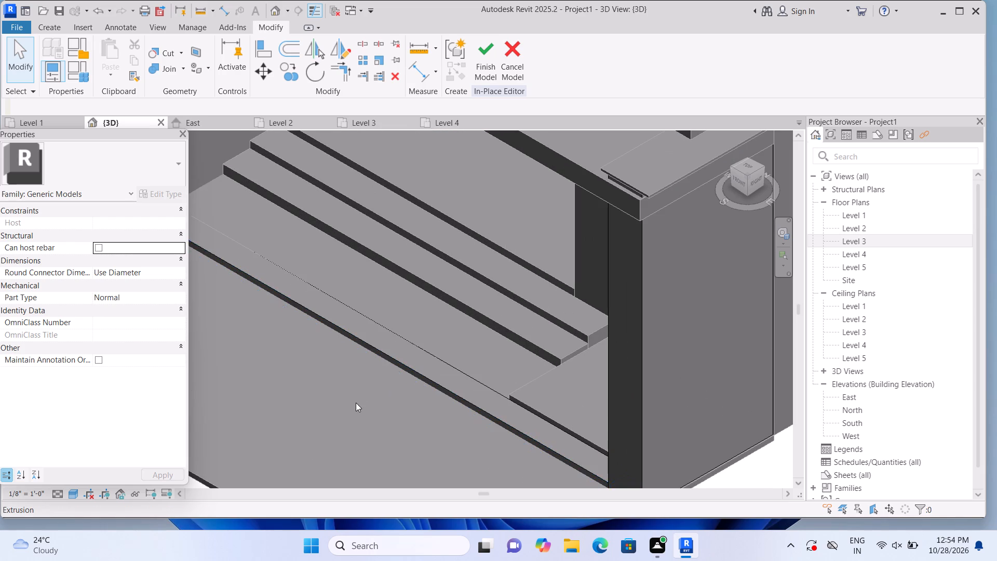
scroll(356, 403, down, 11)
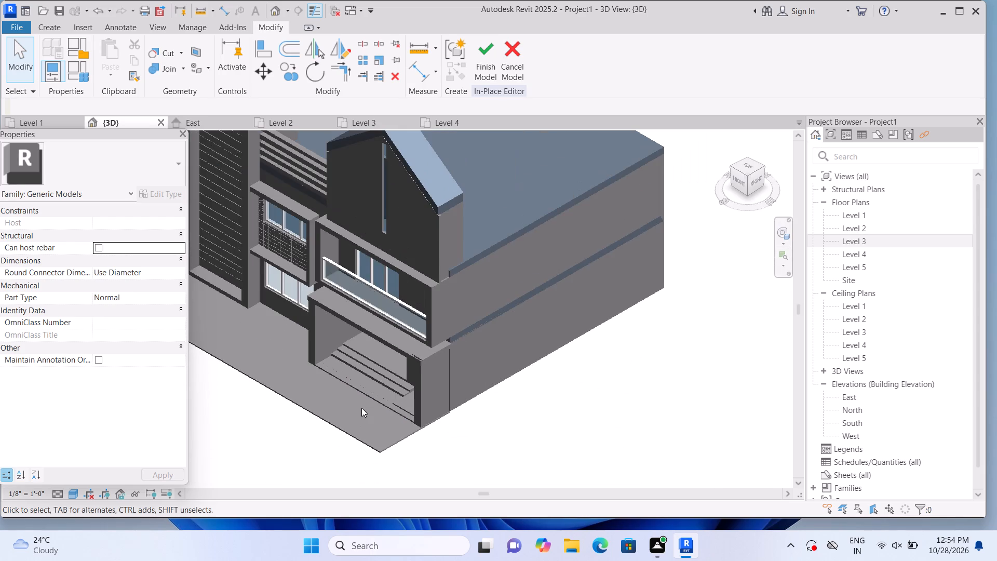
middle_drag(359, 416, 468, 413)
scroll(467, 413, down, 2)
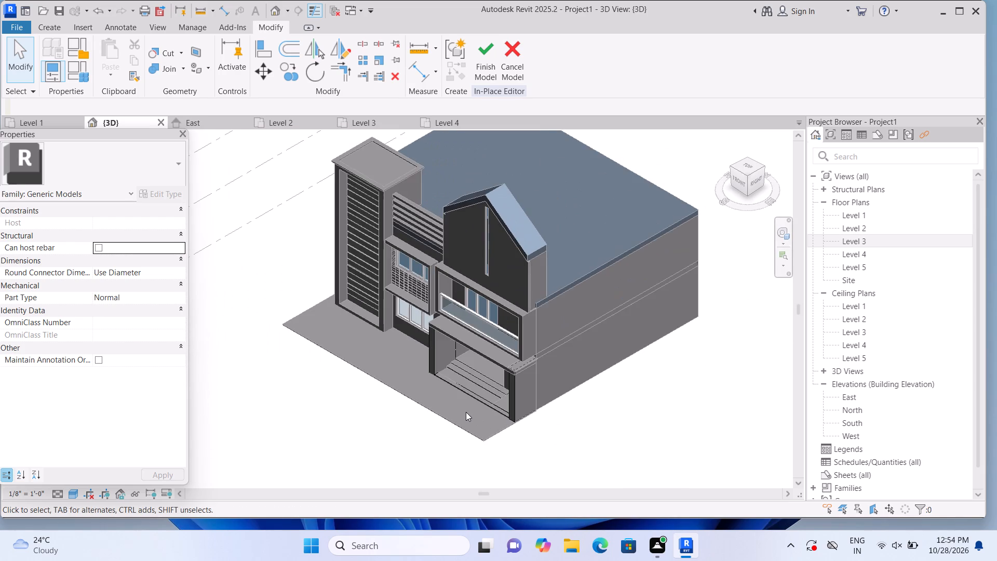
scroll(466, 412, up, 2)
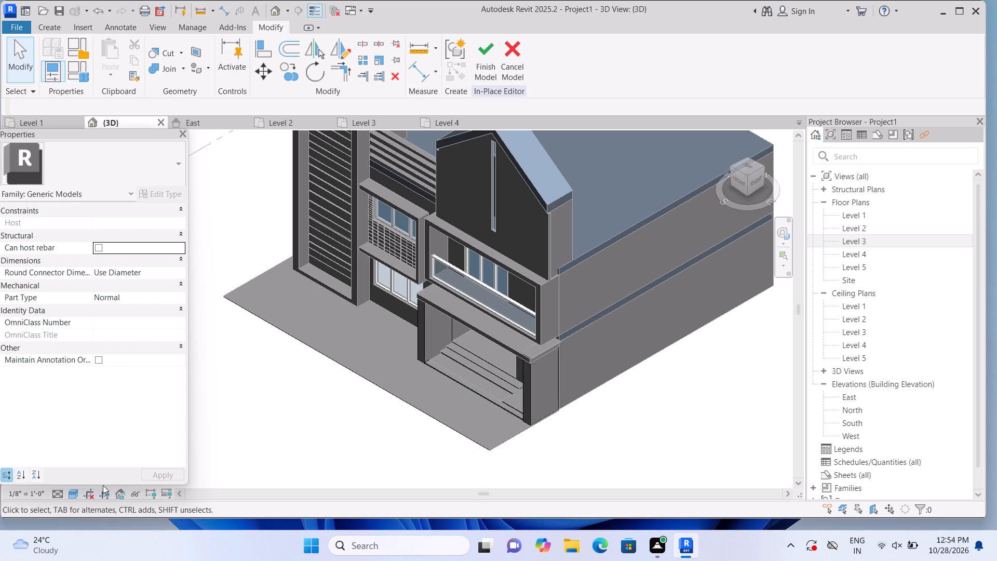
Set the 3D view's visual style to Realistic.
click(76, 497)
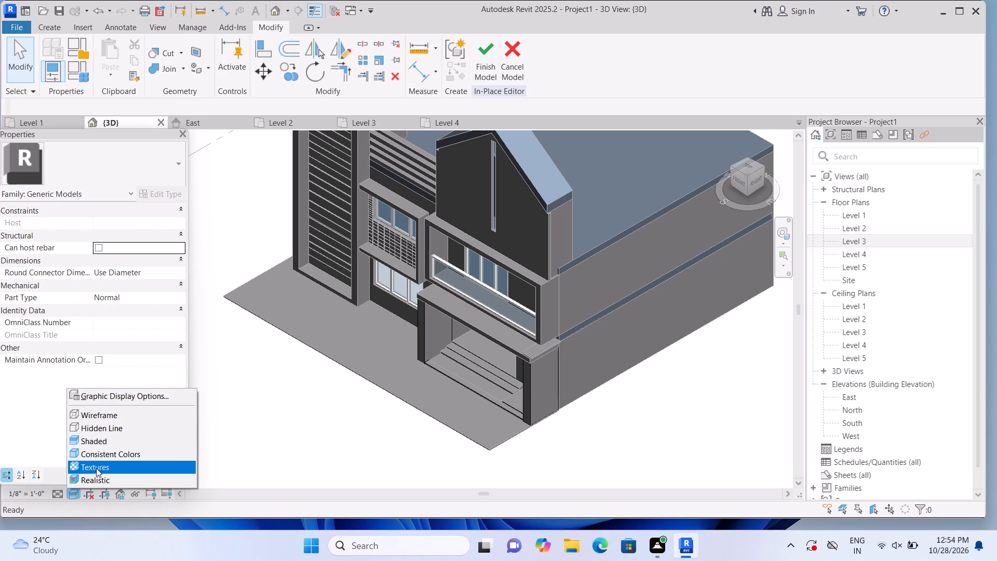
click(95, 484)
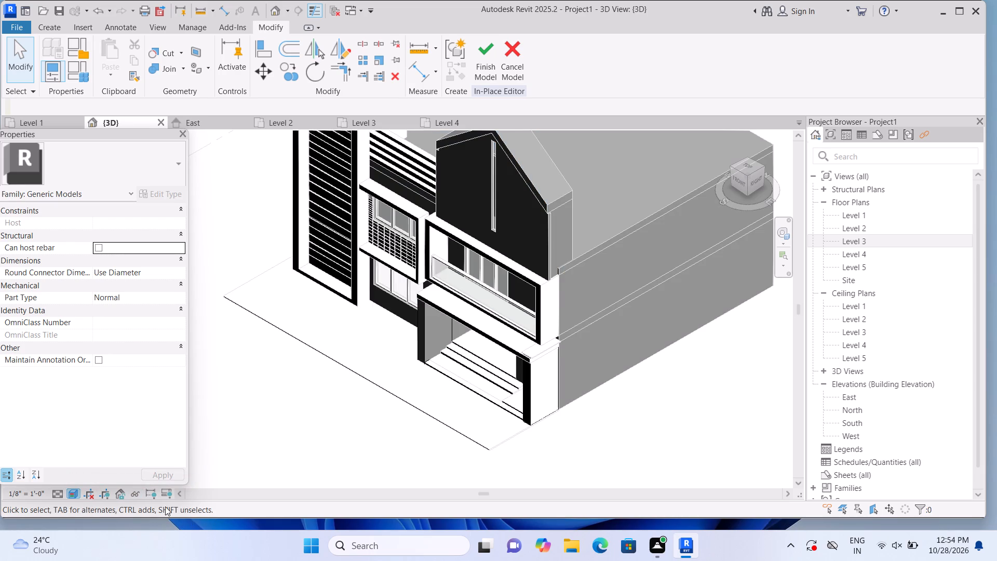
click(68, 491)
click(77, 477)
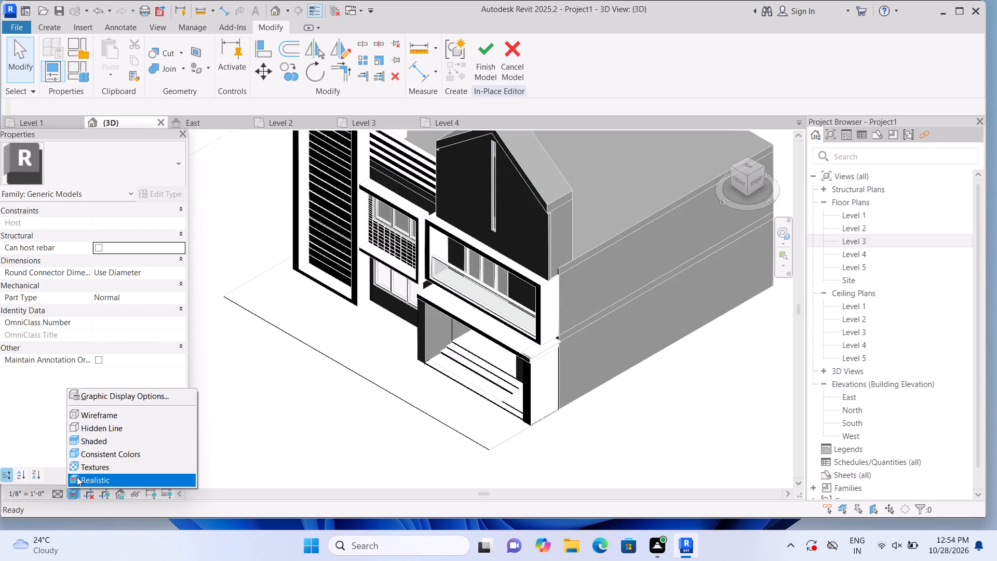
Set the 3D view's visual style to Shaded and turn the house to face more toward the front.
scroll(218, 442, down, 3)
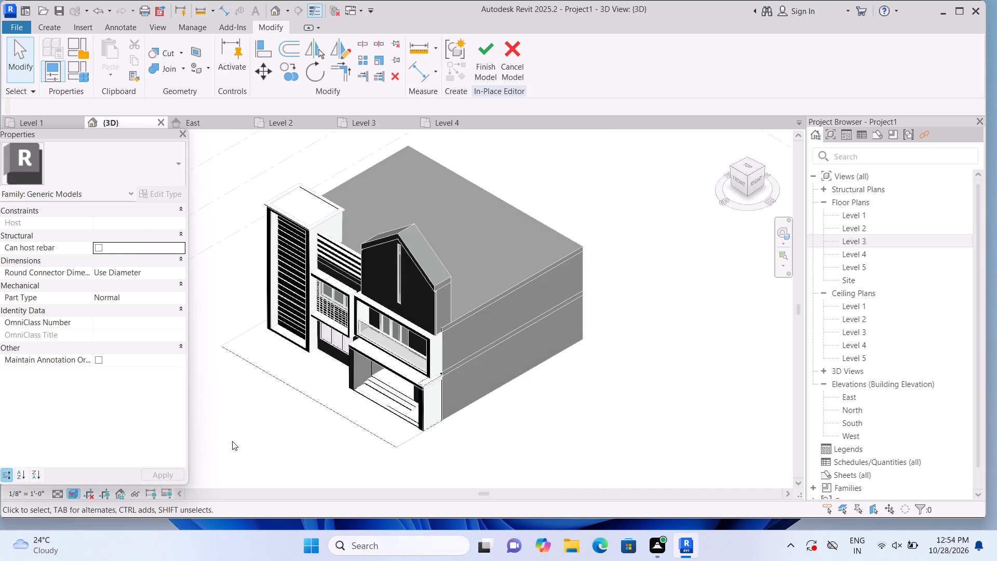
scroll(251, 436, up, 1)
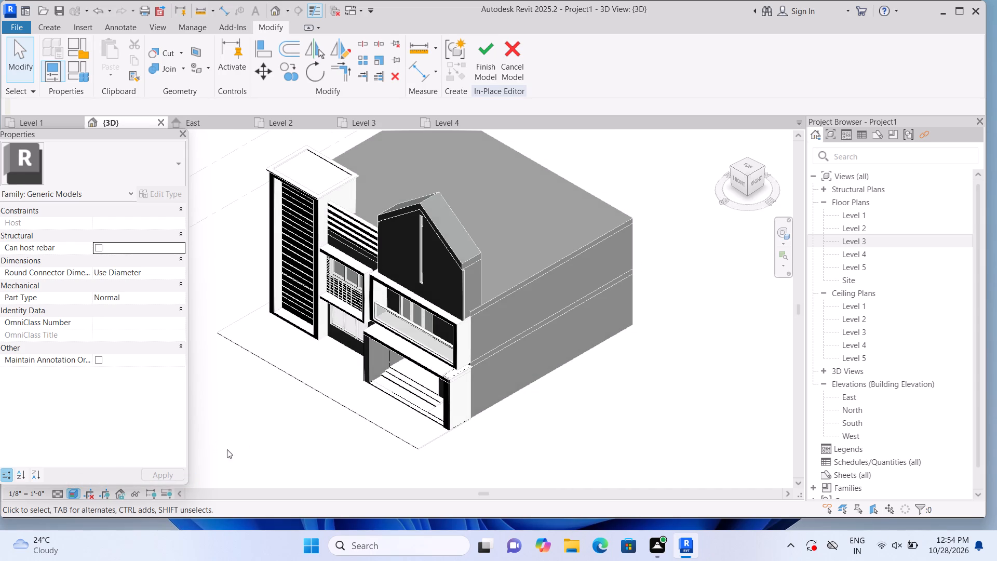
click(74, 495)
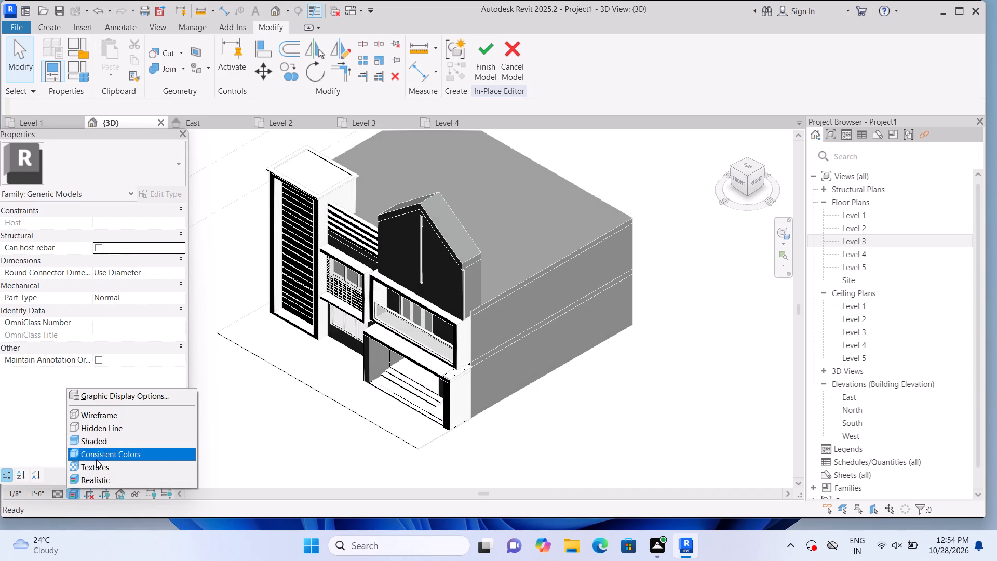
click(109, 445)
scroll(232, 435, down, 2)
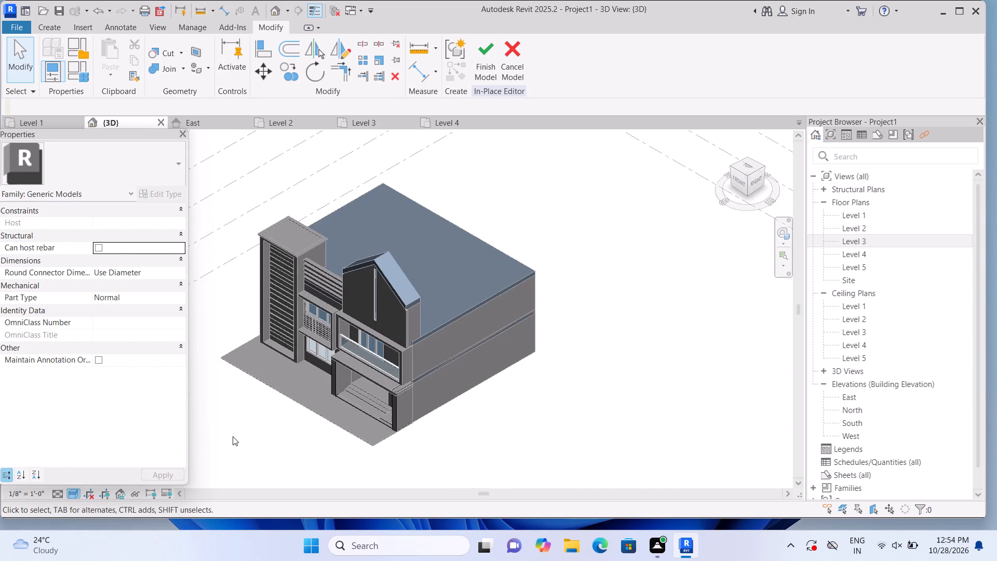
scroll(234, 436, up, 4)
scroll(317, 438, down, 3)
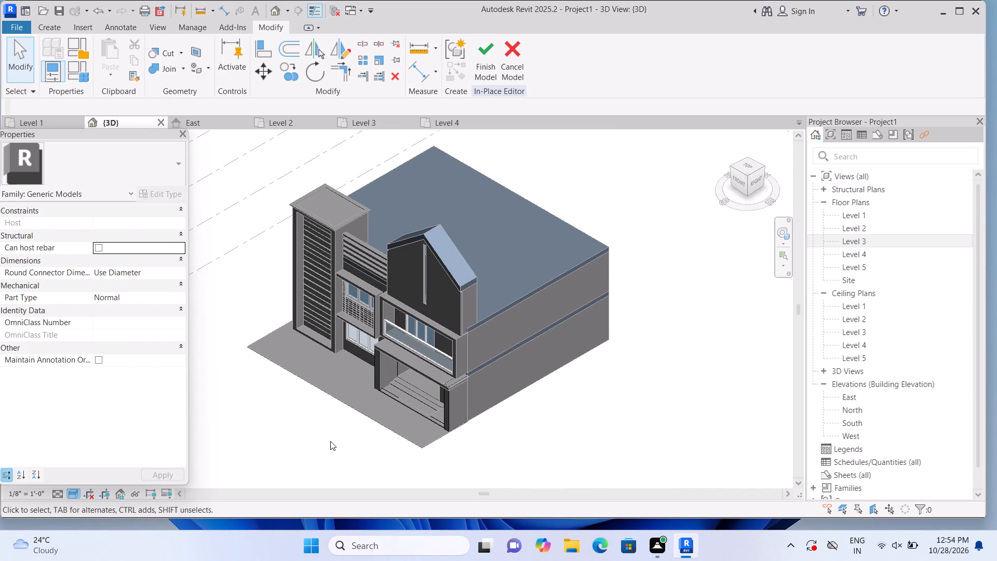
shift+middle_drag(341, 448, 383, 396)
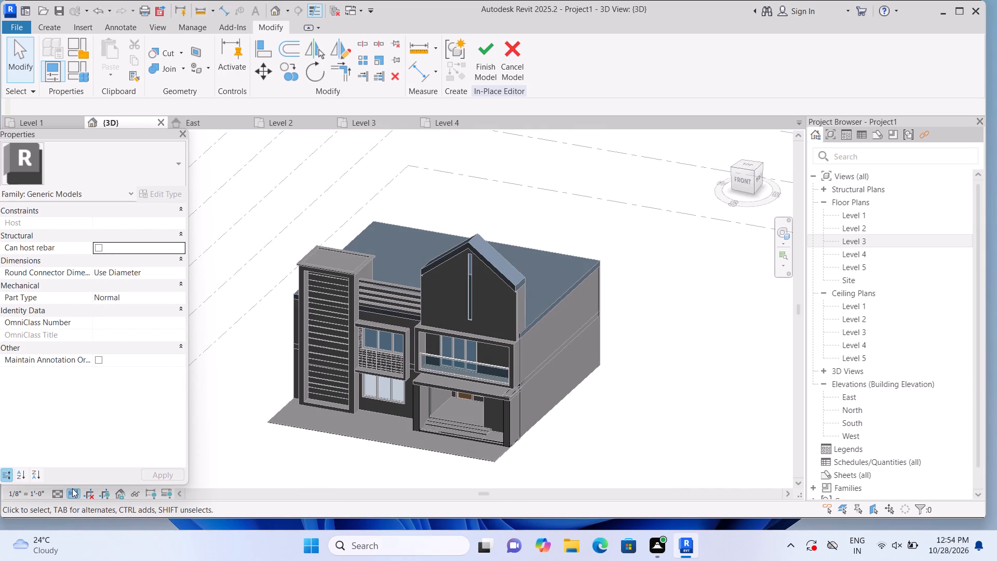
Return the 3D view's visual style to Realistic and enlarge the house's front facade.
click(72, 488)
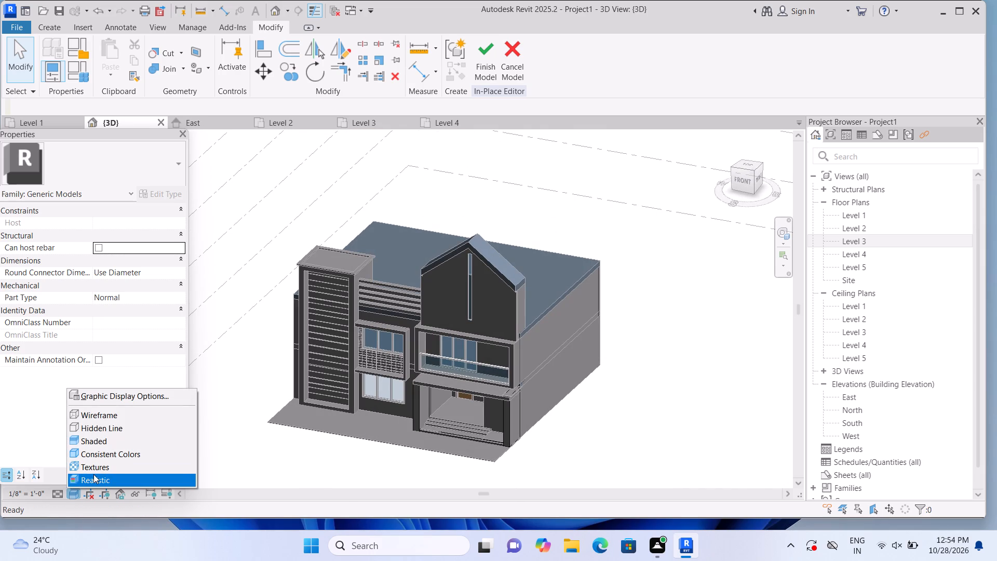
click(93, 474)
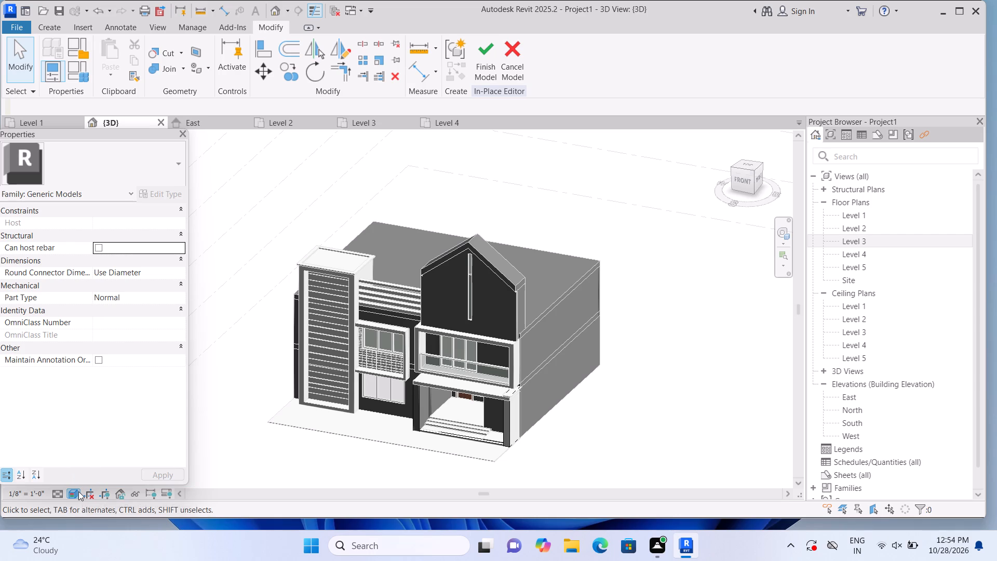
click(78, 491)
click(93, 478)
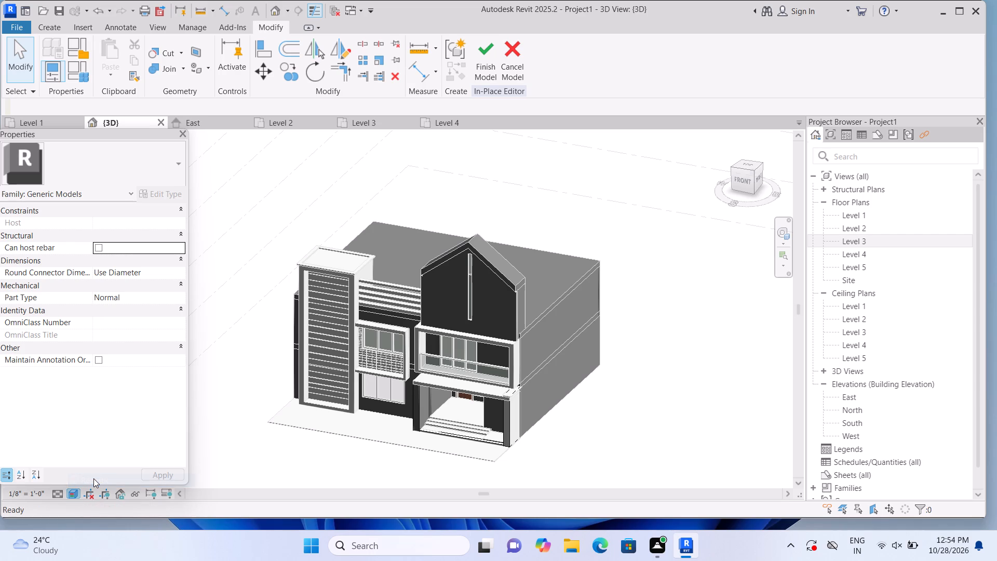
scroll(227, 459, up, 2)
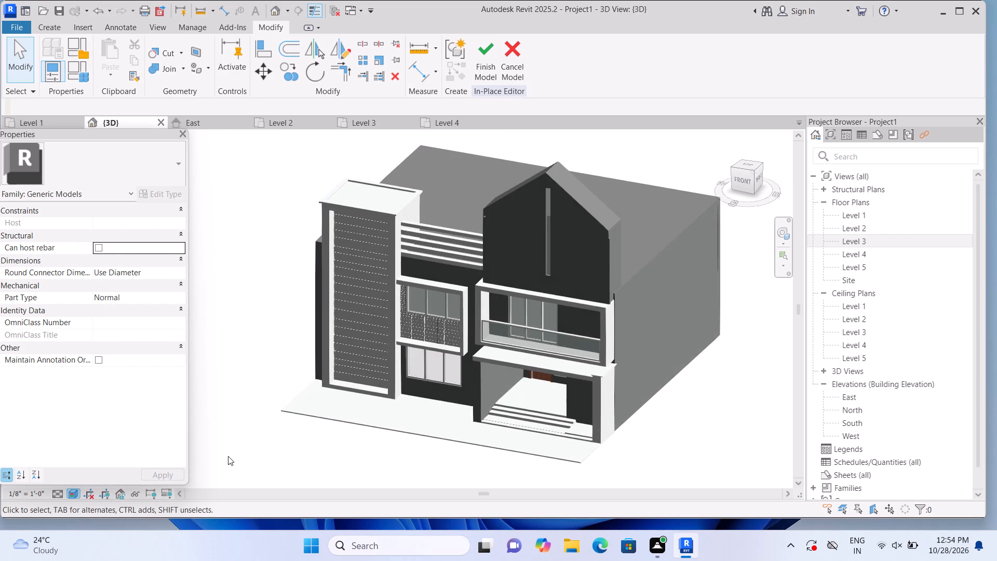
Compare the house in the Wireframe, Hidden Line, Shaded, Consistent Colors, Textures and Realistic visual styles.
click(71, 496)
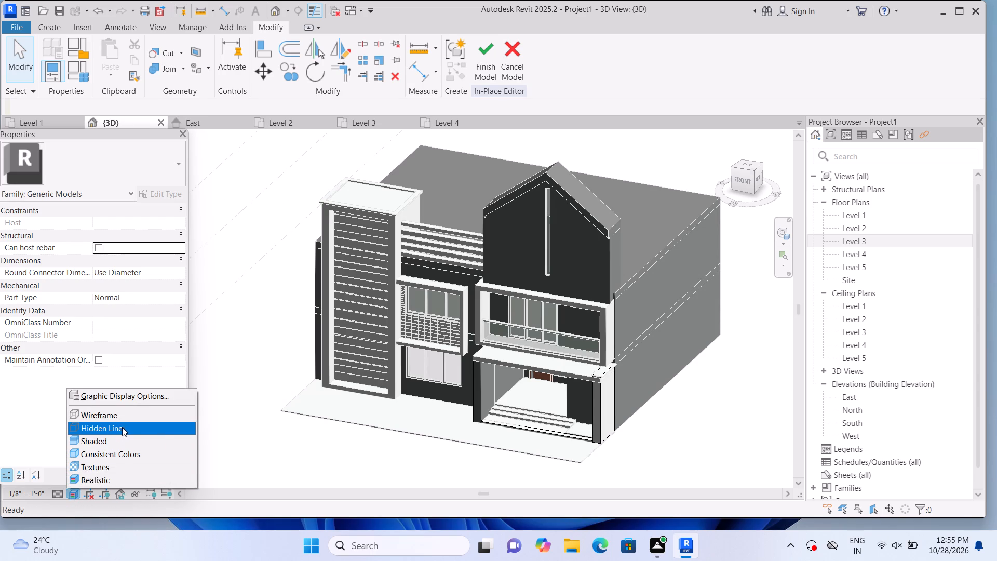
click(139, 417)
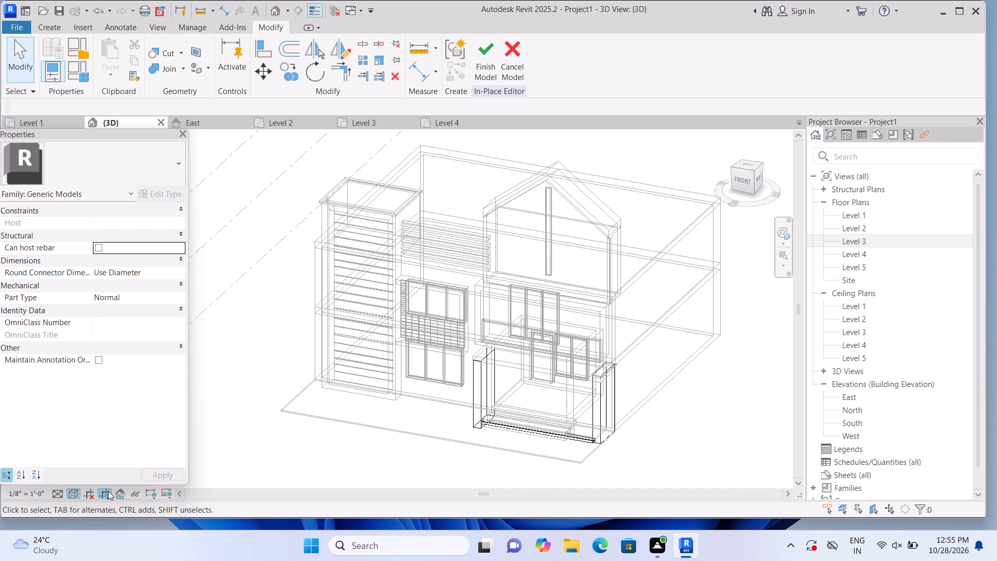
click(73, 493)
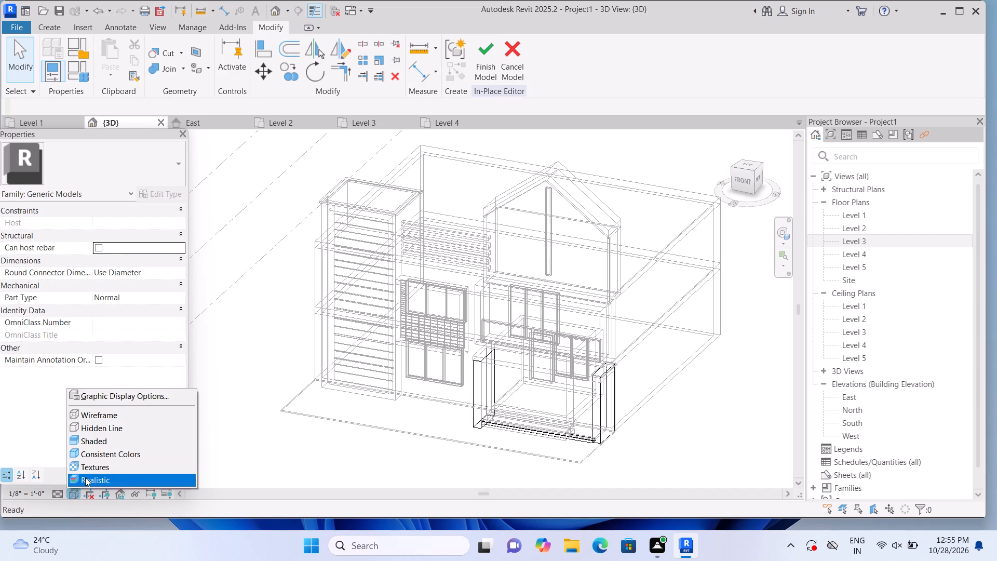
click(120, 429)
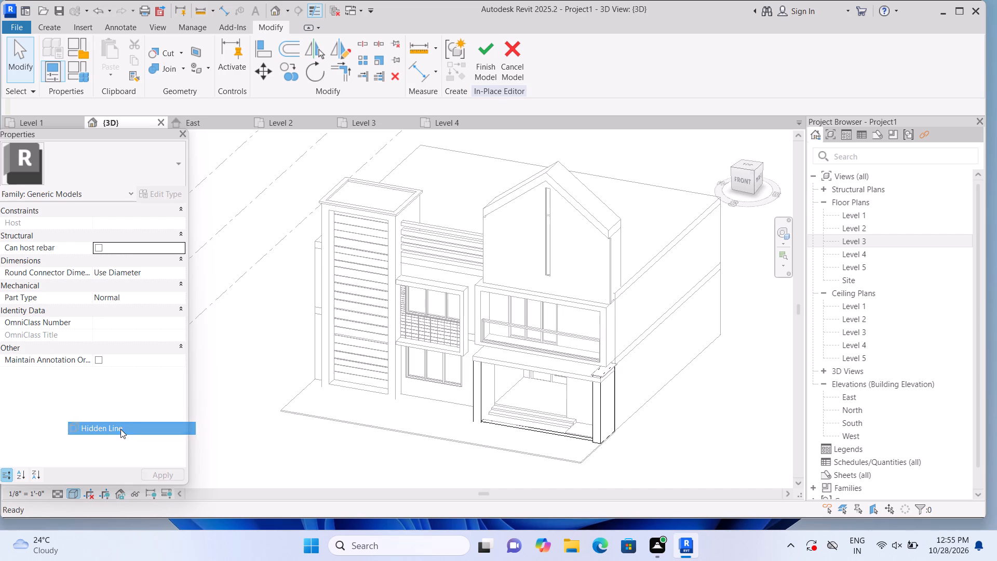
click(70, 492)
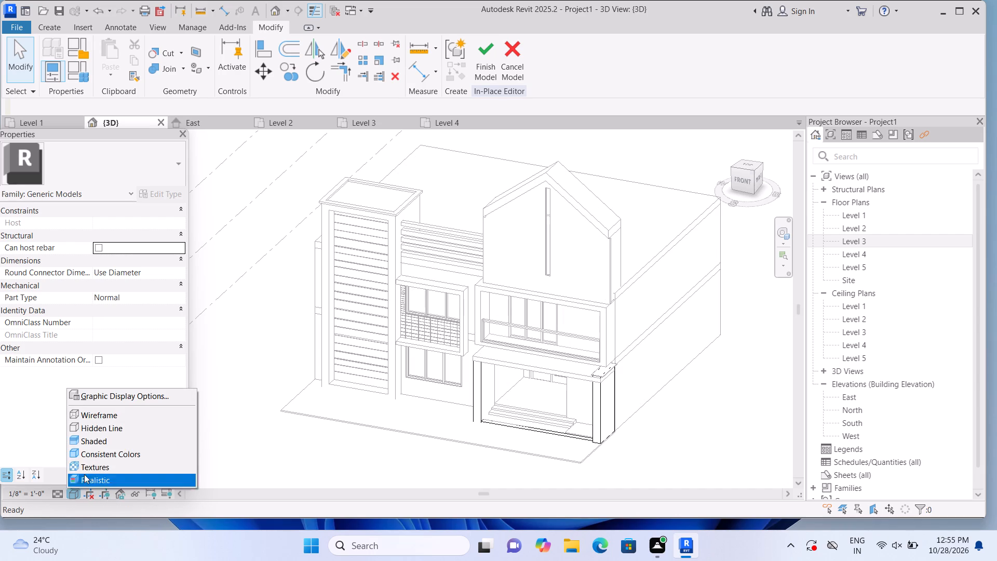
click(105, 446)
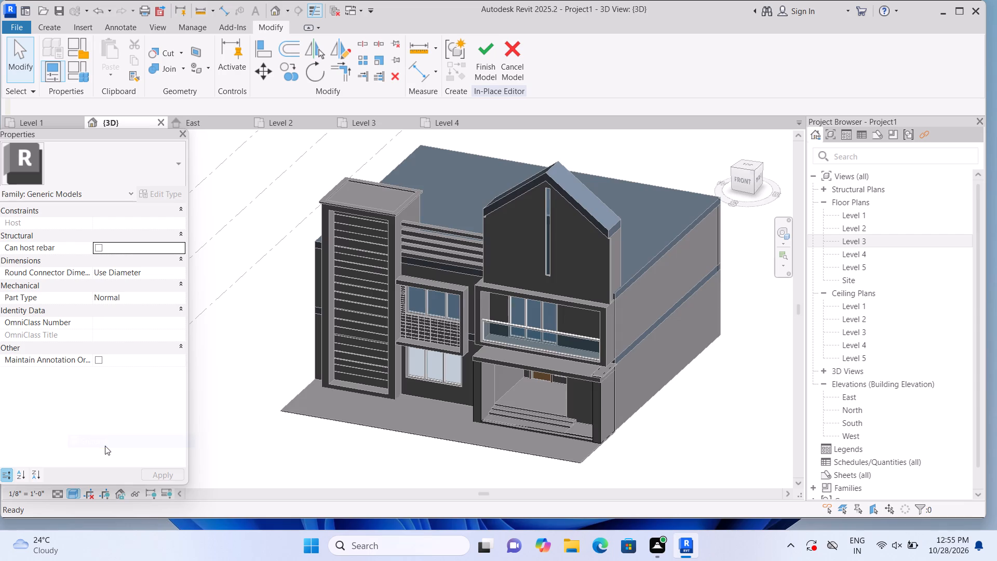
click(73, 496)
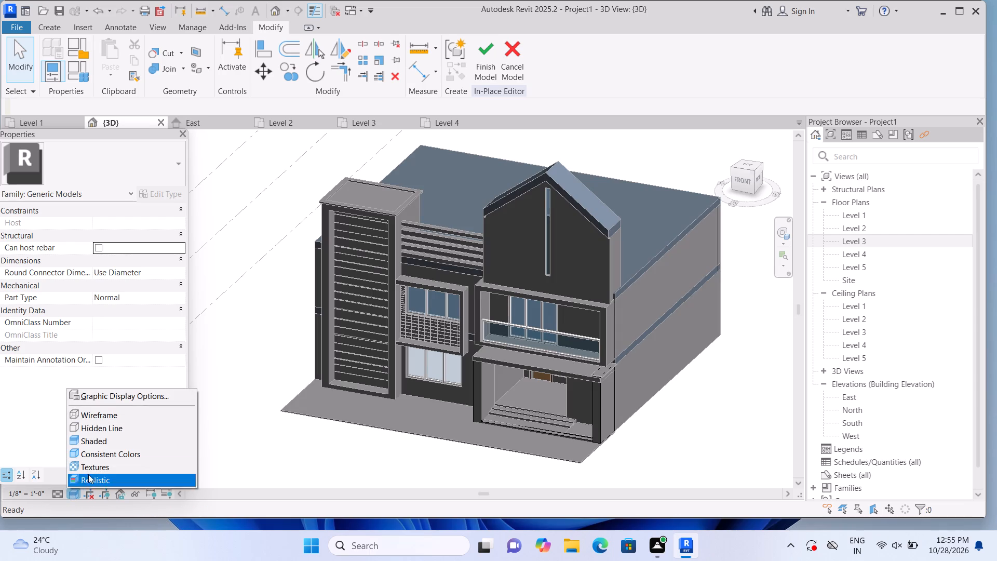
click(101, 456)
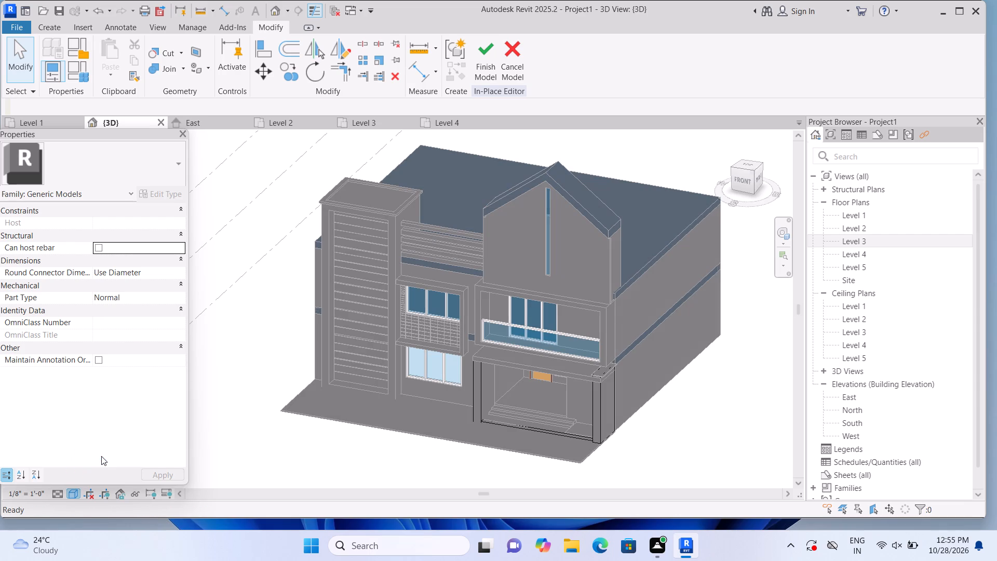
click(73, 494)
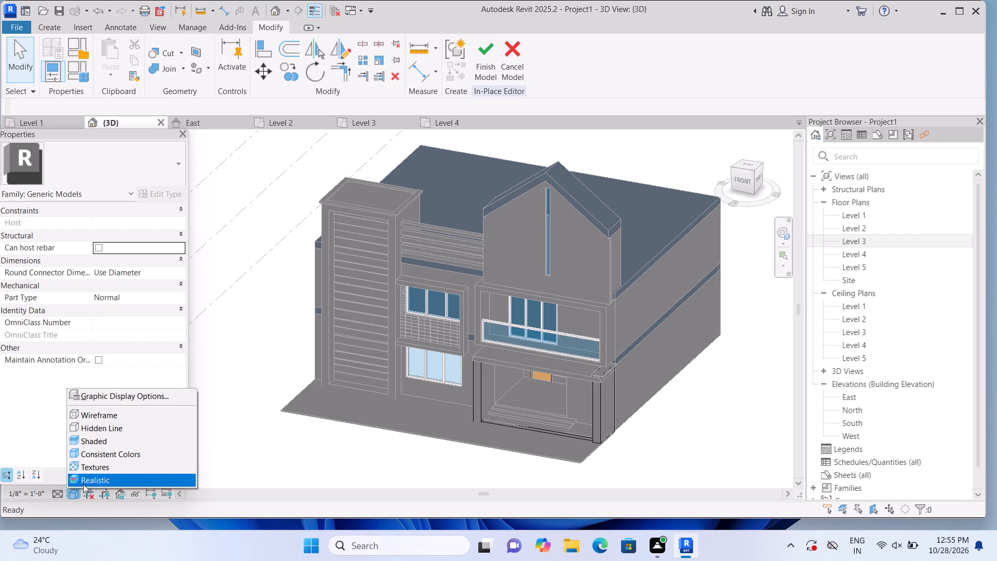
click(104, 469)
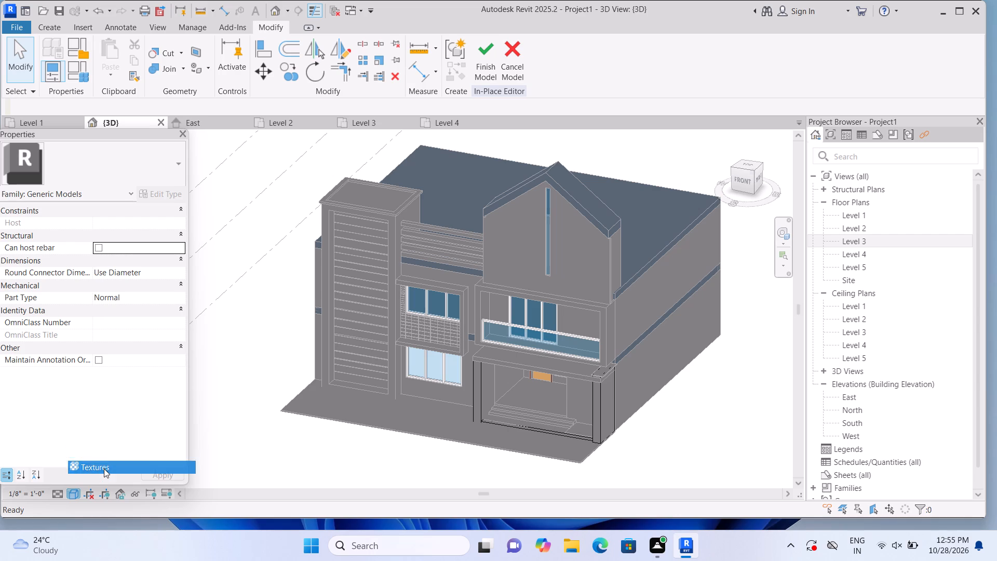
click(74, 492)
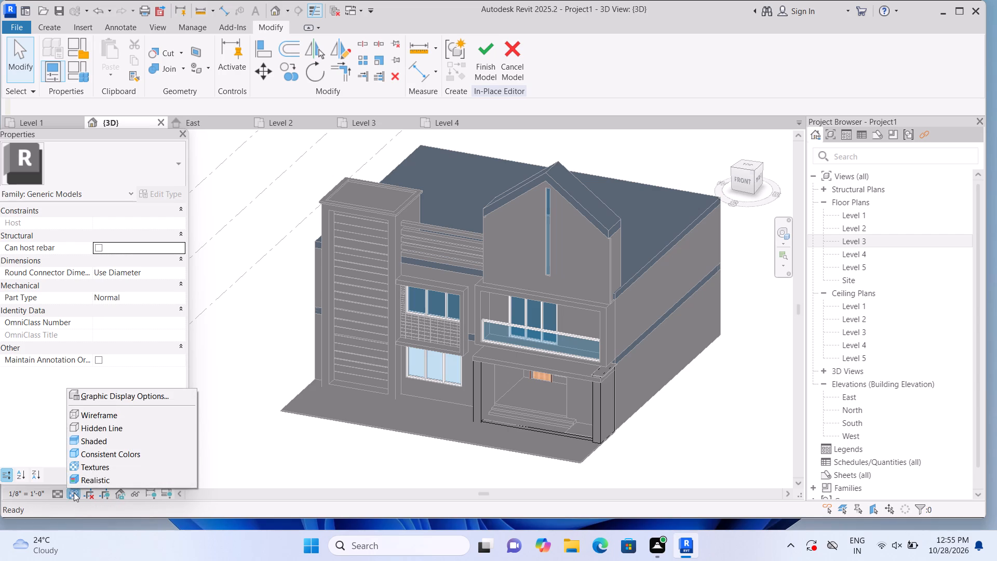
click(101, 478)
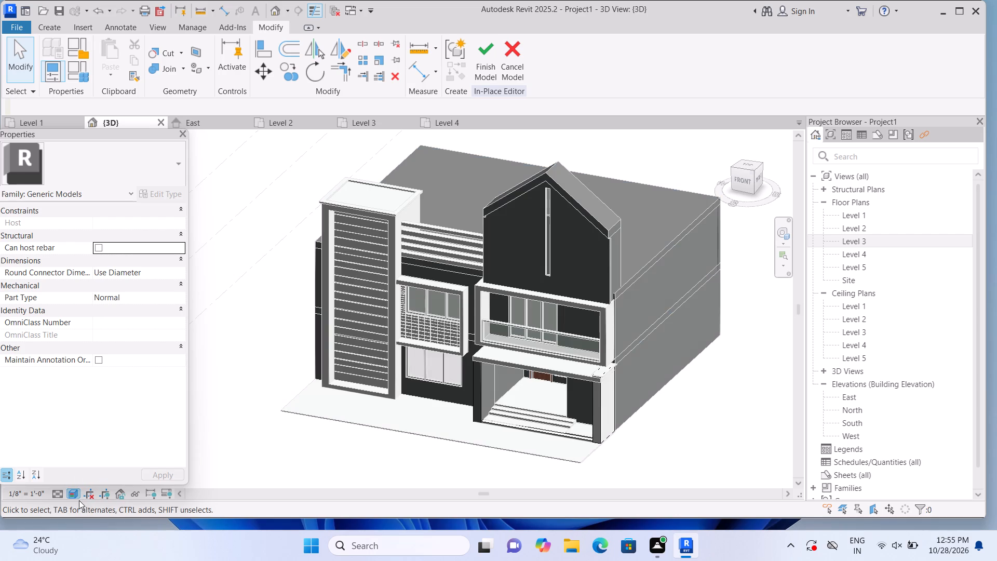
Examine the front facade, slatted tower, porch and paving in the Realistic 3D view.
scroll(296, 451, up, 4)
middle_drag(341, 435, 270, 478)
scroll(267, 473, down, 4)
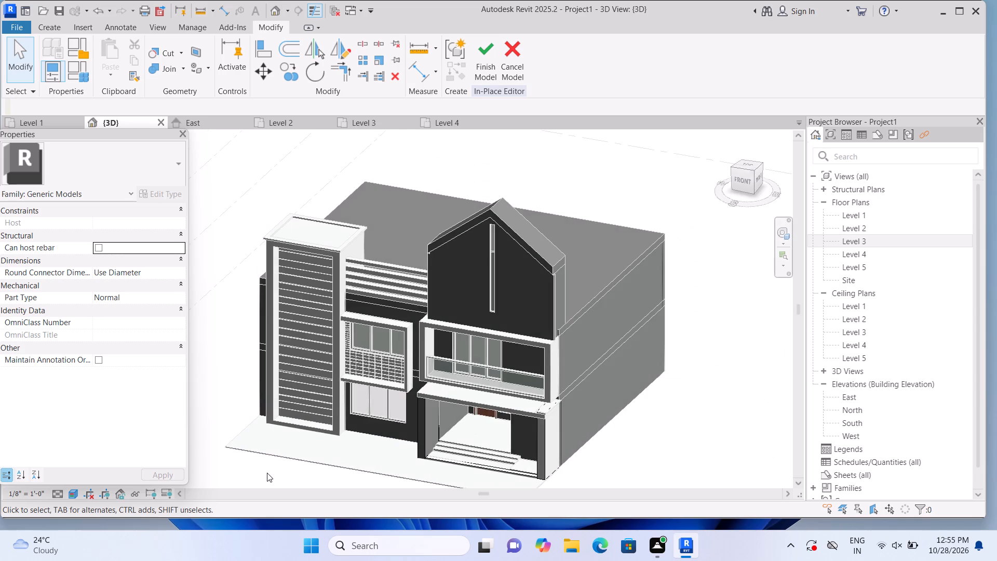
scroll(267, 473, up, 6)
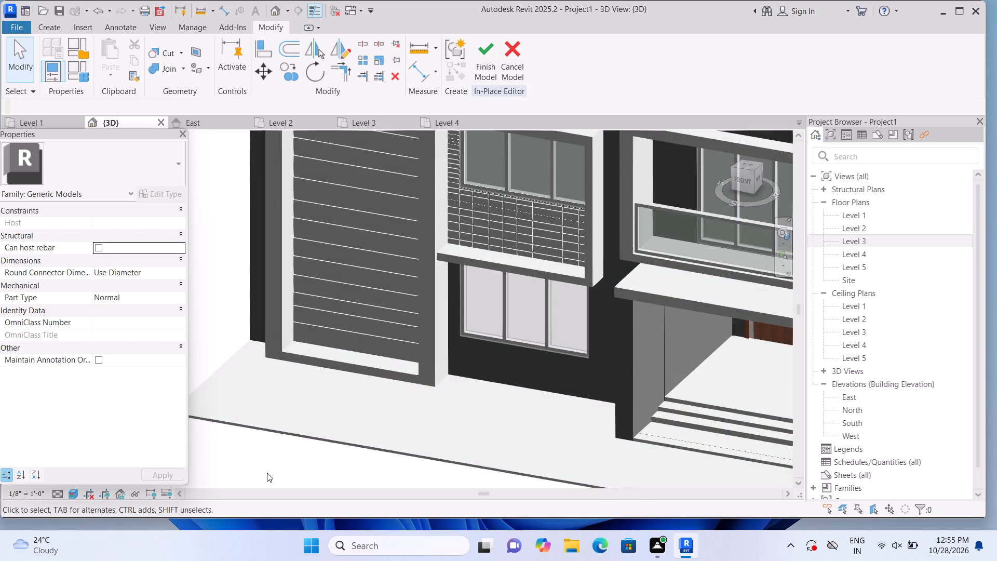
scroll(267, 473, down, 6)
middle_drag(284, 470, 287, 441)
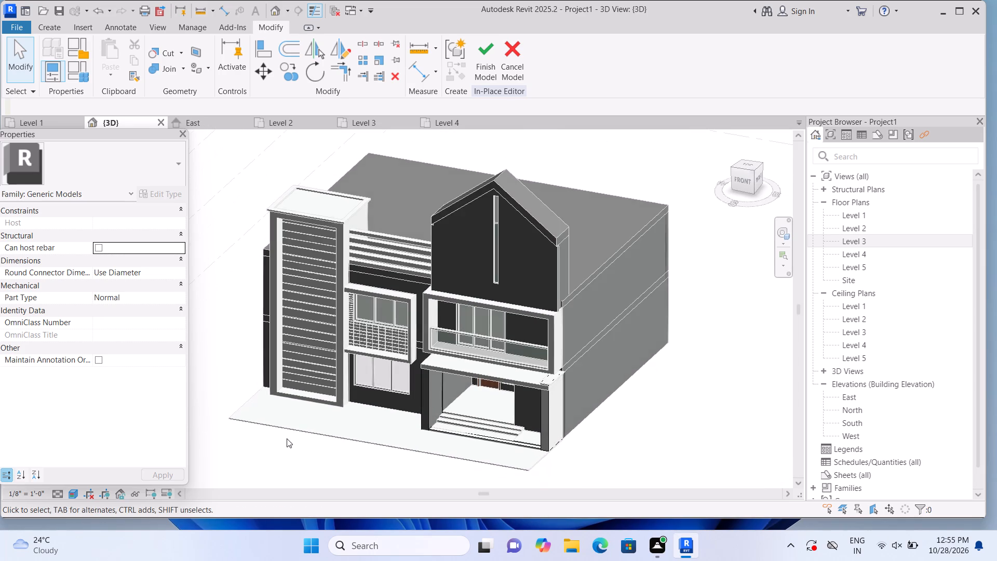
scroll(287, 459, up, 2)
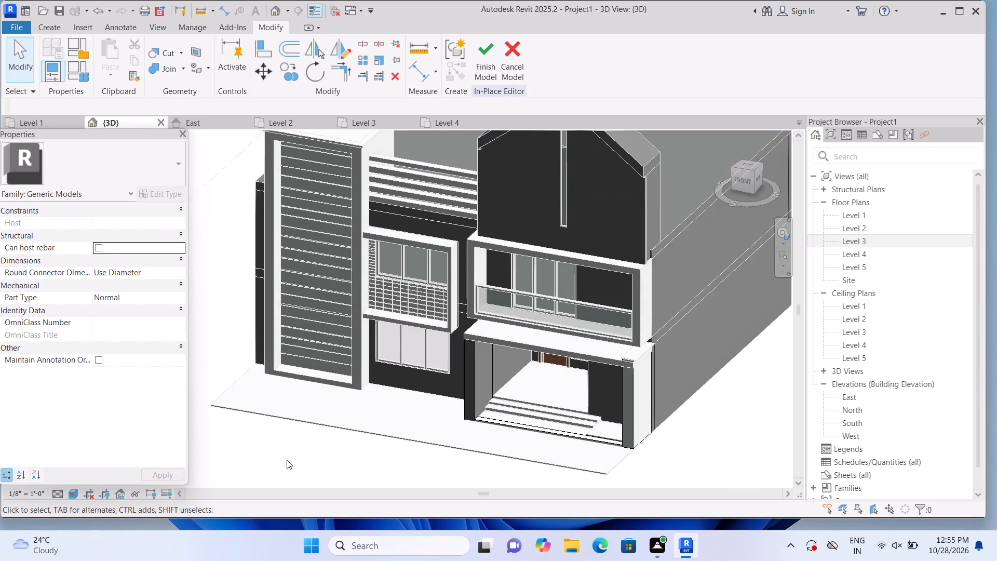
scroll(287, 461, down, 1)
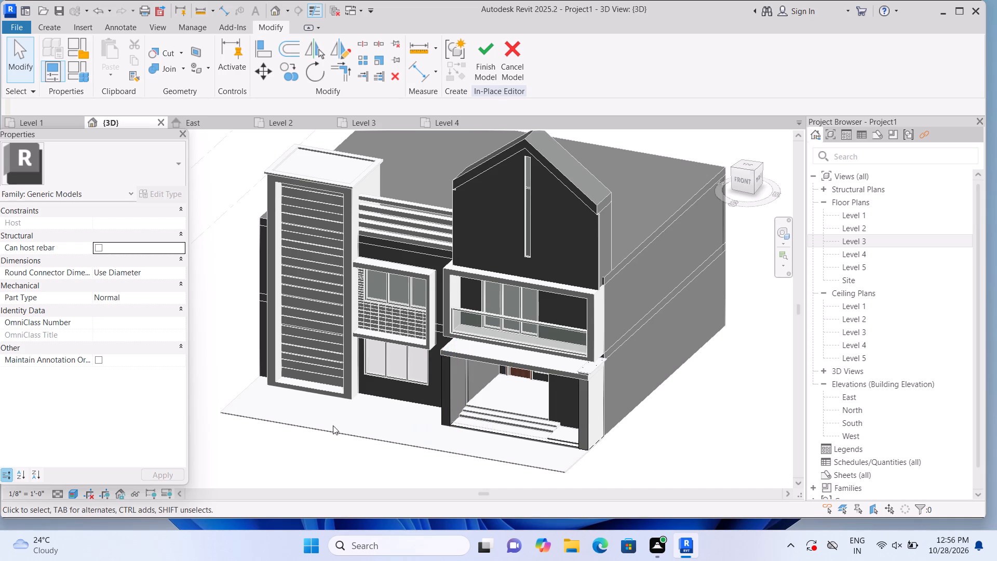
middle_drag(337, 428, 348, 400)
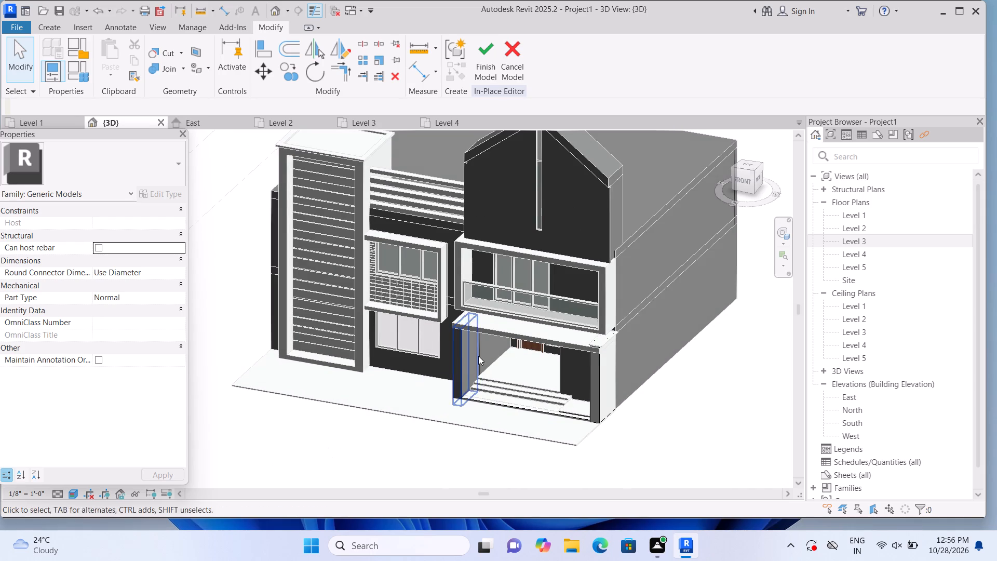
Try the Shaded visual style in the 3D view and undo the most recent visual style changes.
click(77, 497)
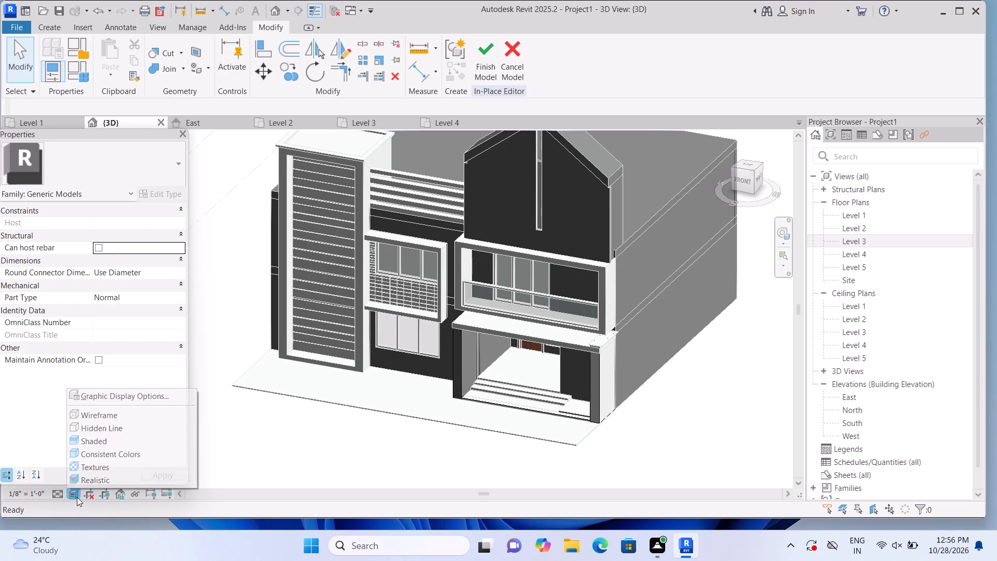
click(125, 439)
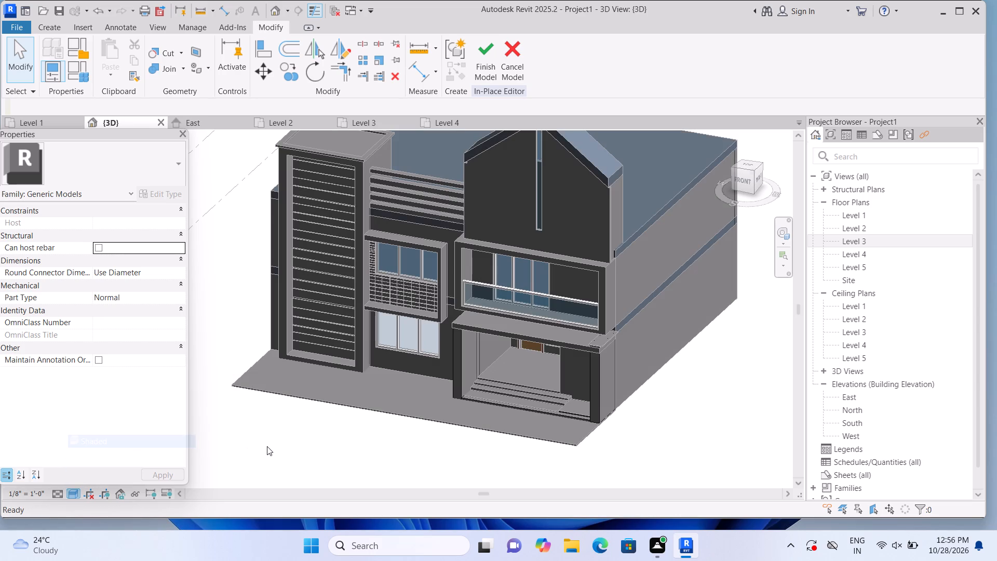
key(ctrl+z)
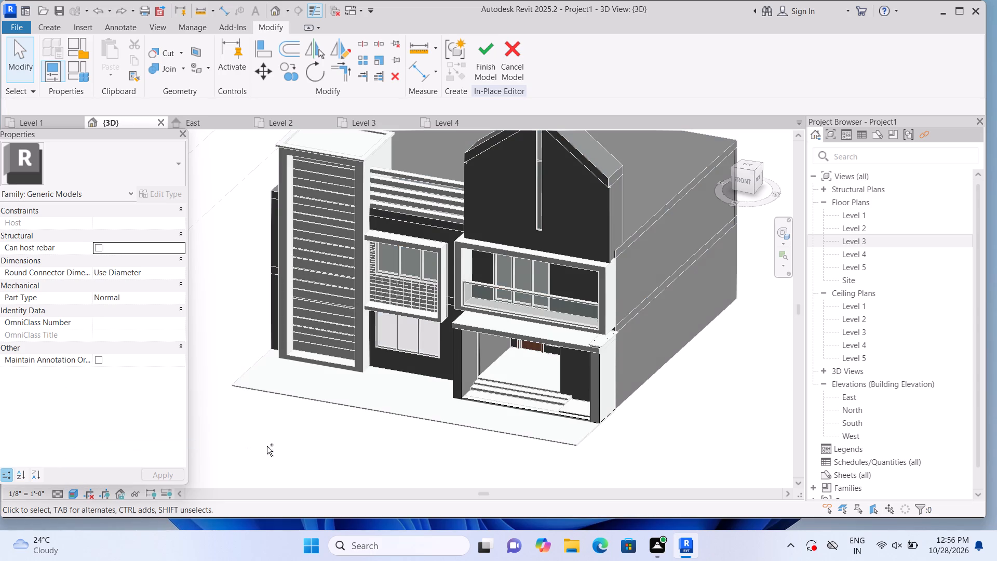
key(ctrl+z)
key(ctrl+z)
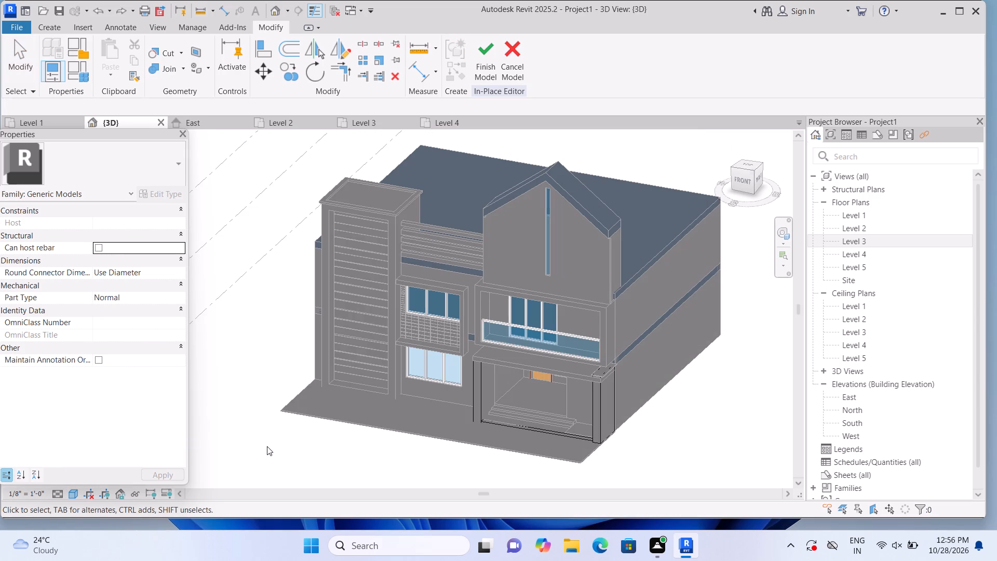
Check the house once more in Realistic and set the 3D view's visual style to Shaded.
click(72, 494)
click(93, 483)
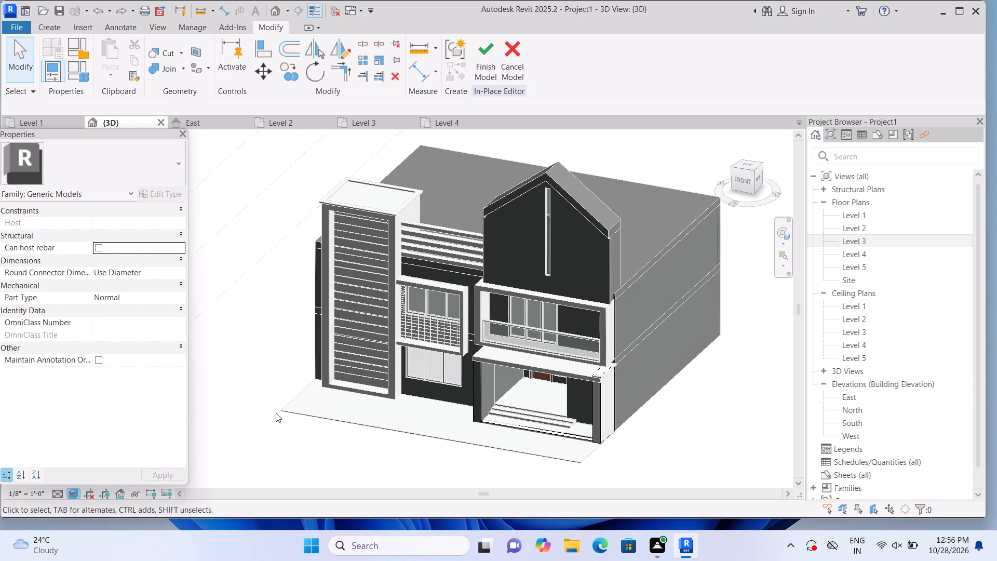
click(70, 493)
click(109, 442)
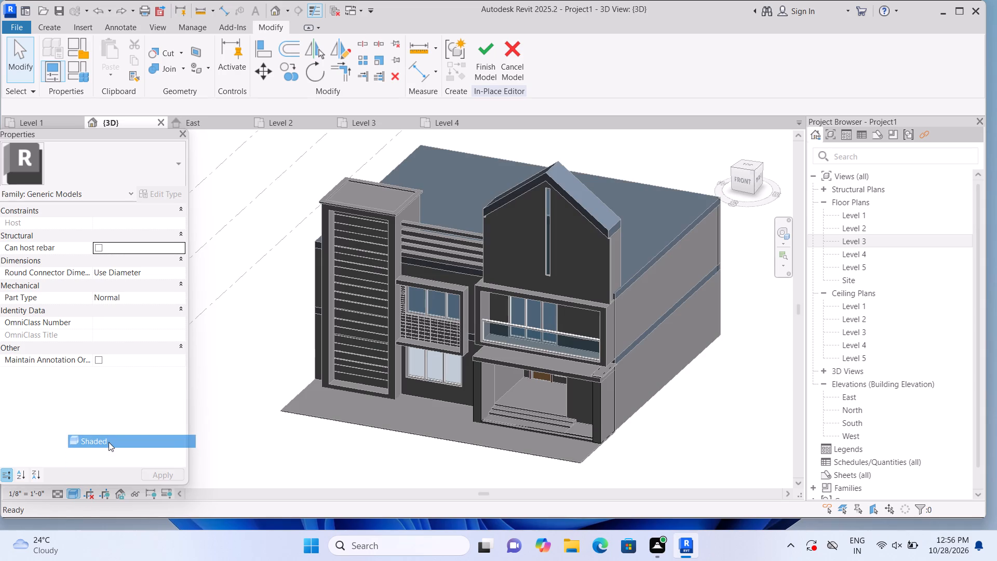
Finish the in-place model of the porch and entrance.
click(486, 65)
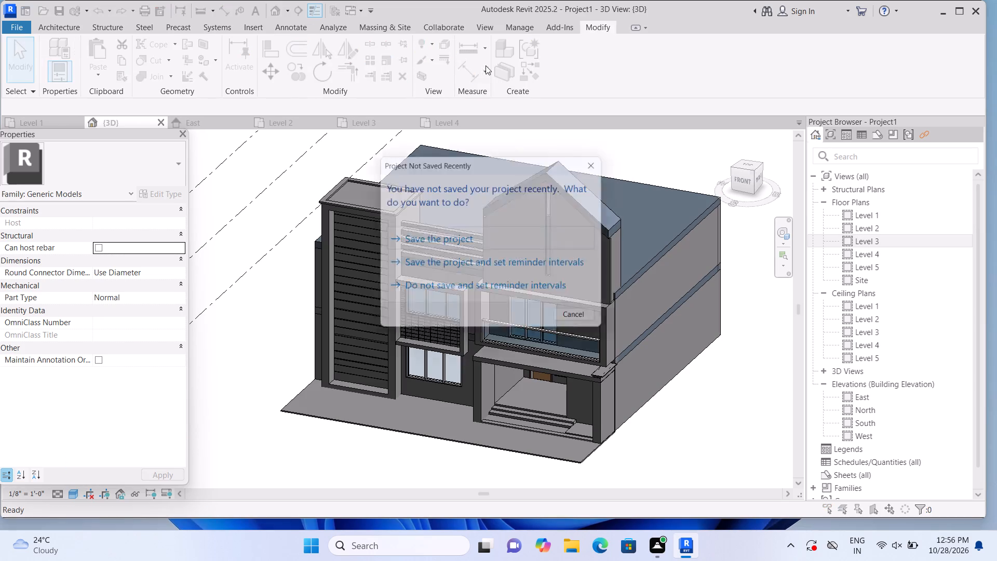
Examine the porch frame and the canopy above it in the Realistic visual style, and return the 3D view to Shaded.
click(596, 161)
click(72, 494)
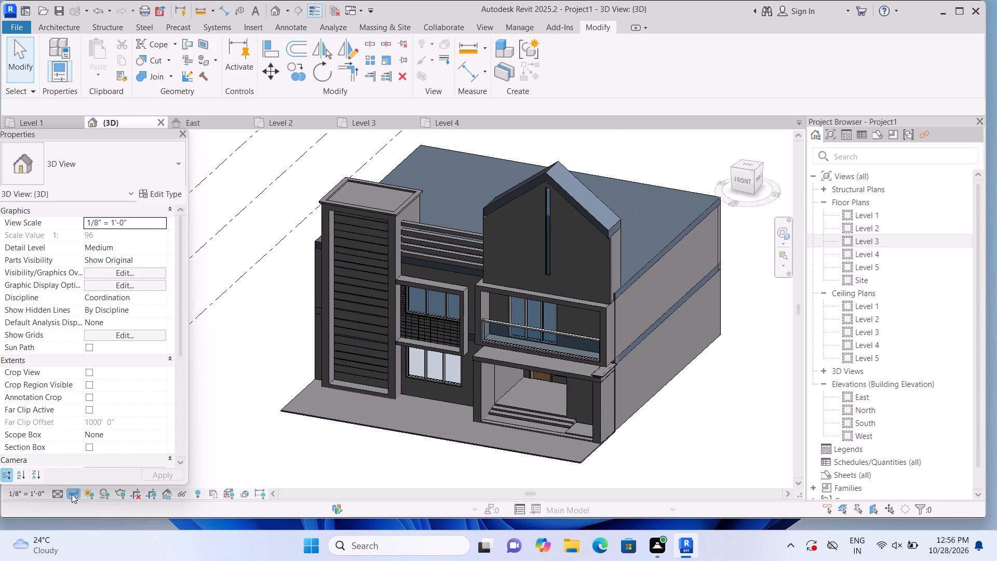
click(96, 478)
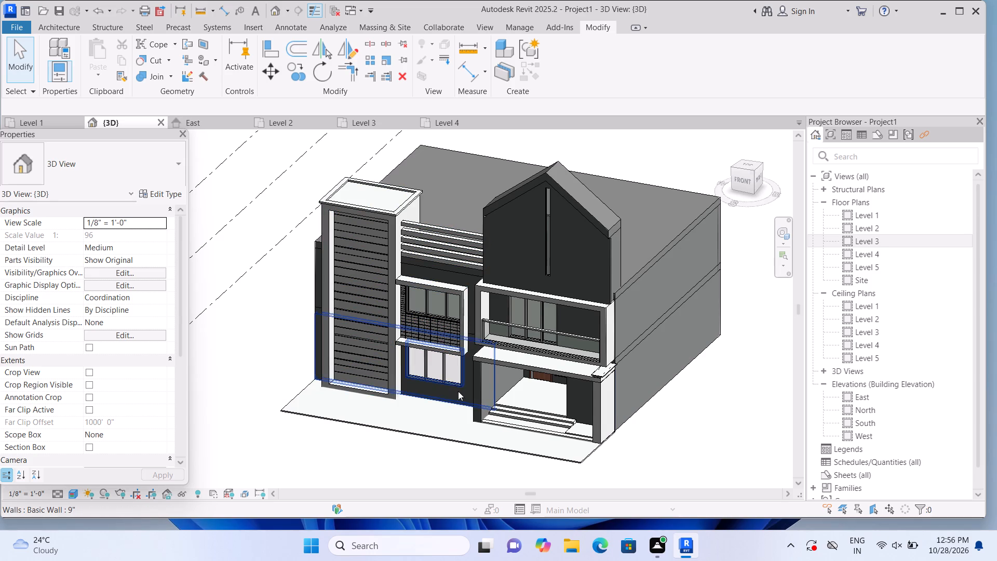
click(472, 394)
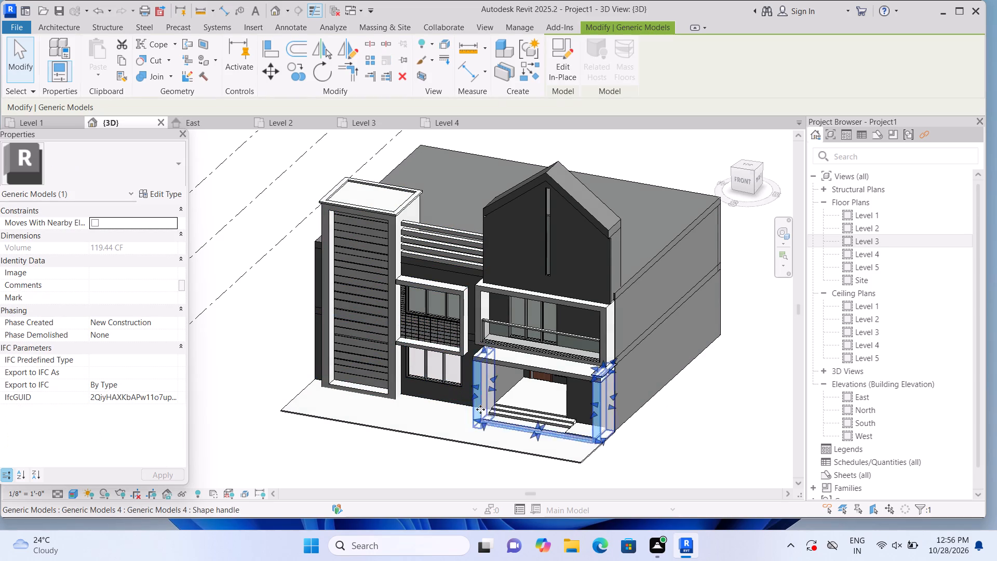
click(434, 454)
click(480, 403)
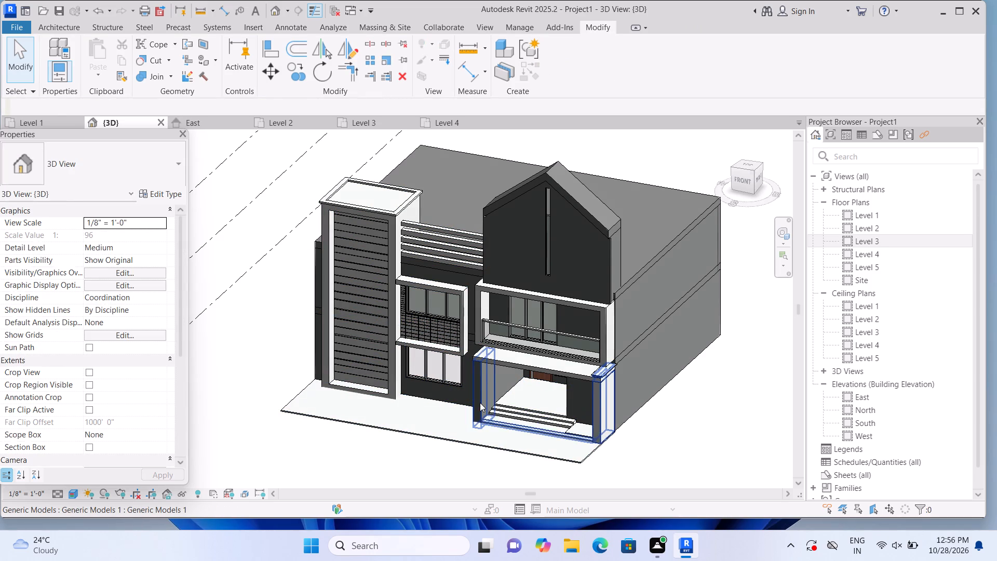
scroll(373, 460, up, 1)
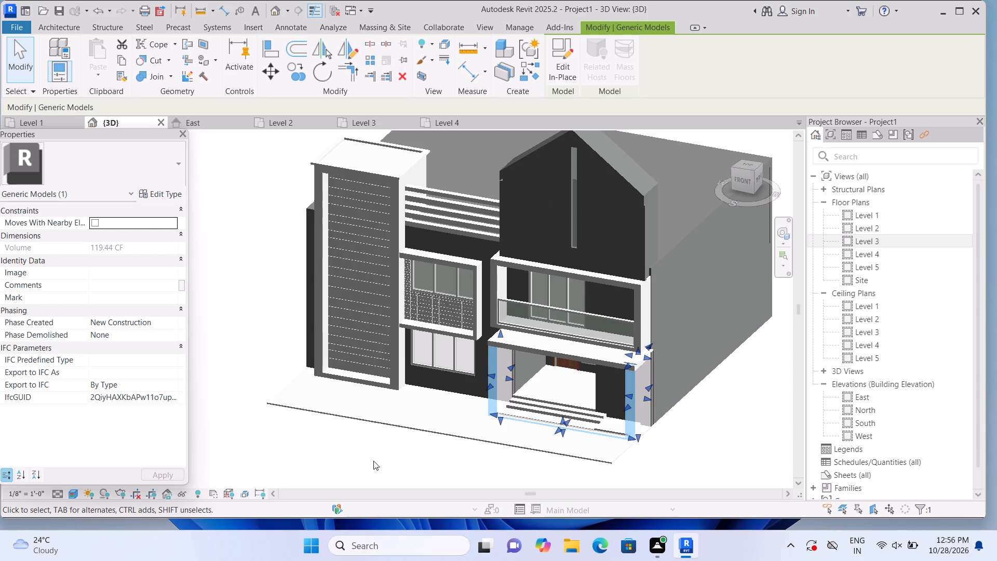
middle_drag(373, 461, 332, 456)
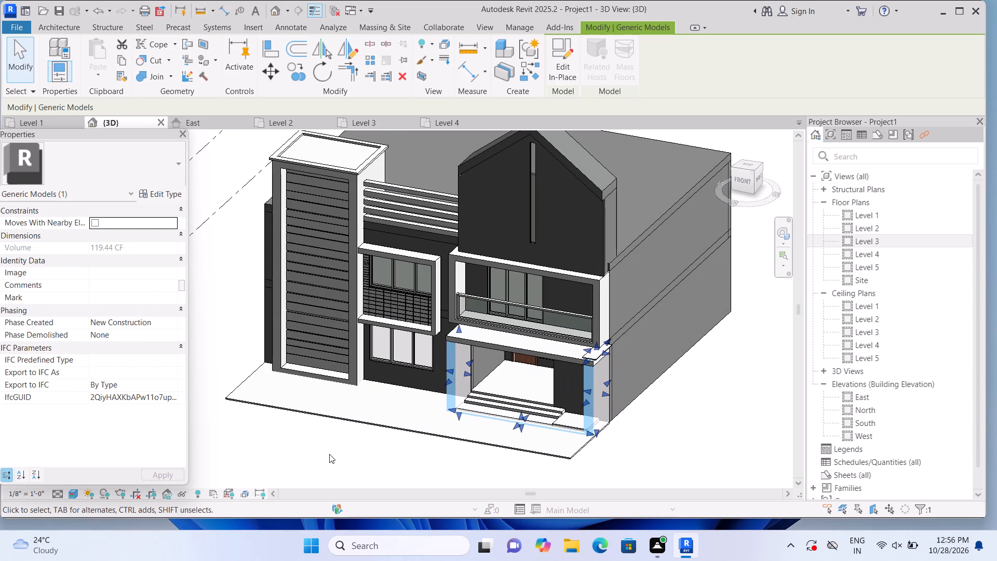
key(Escape)
click(451, 381)
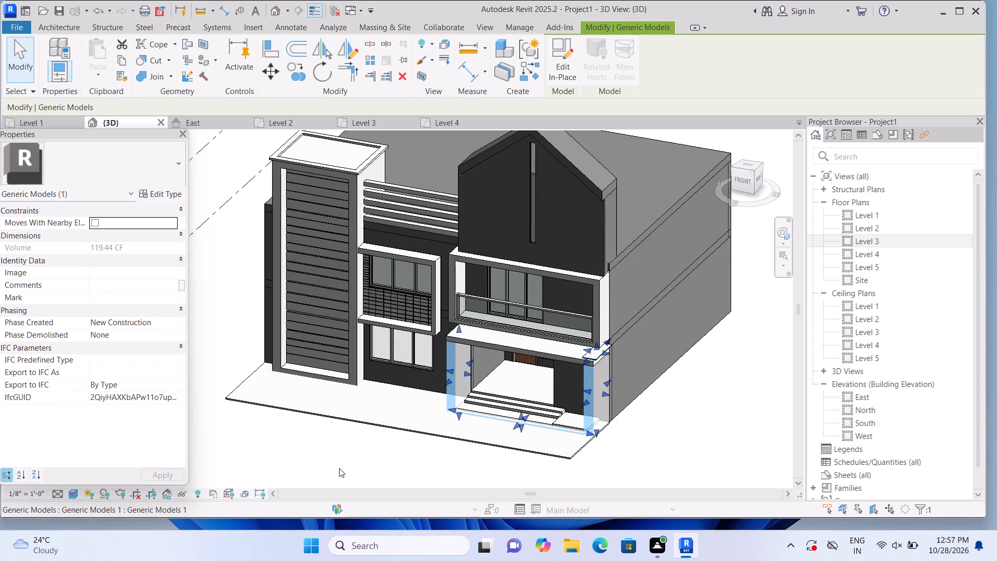
click(712, 415)
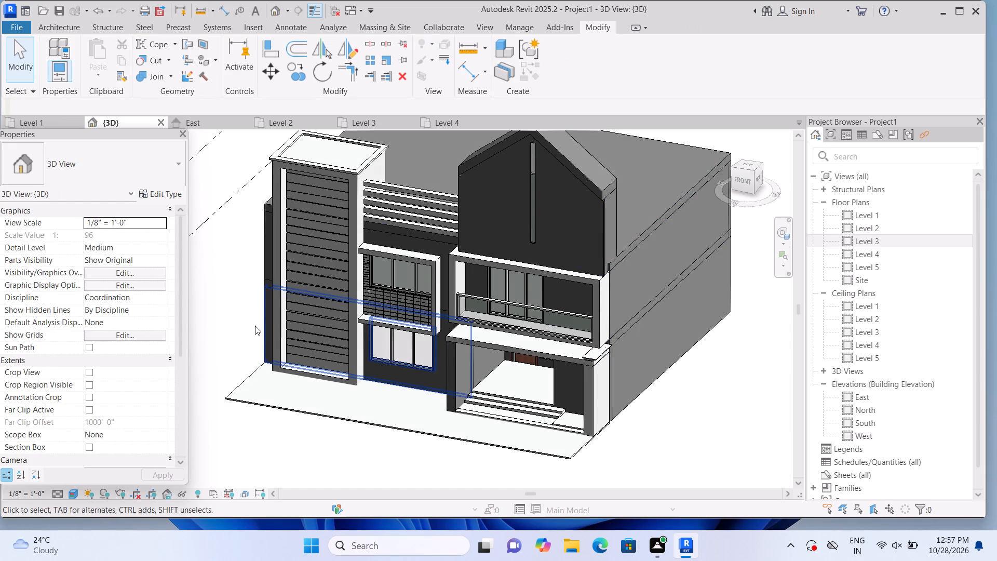
click(520, 346)
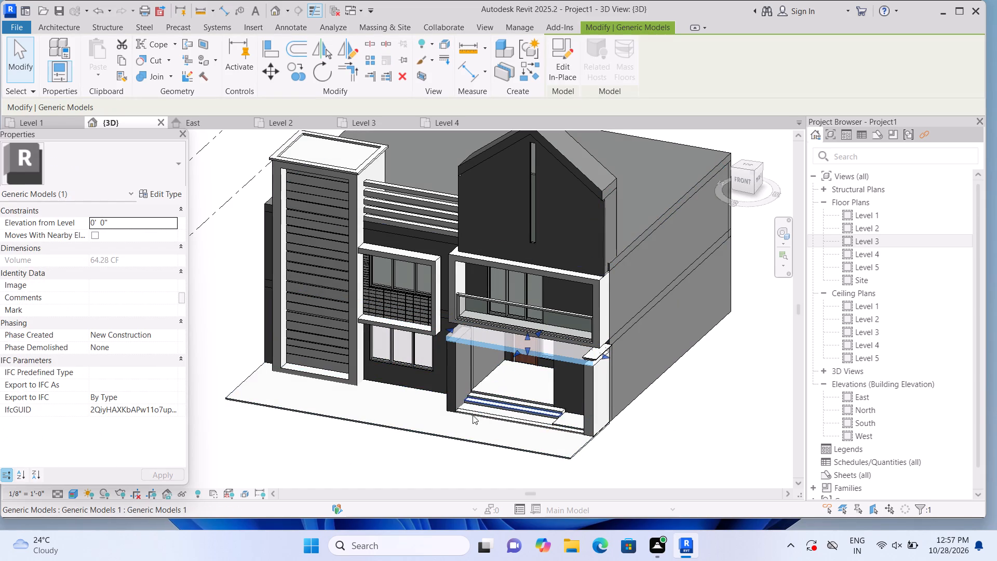
click(362, 444)
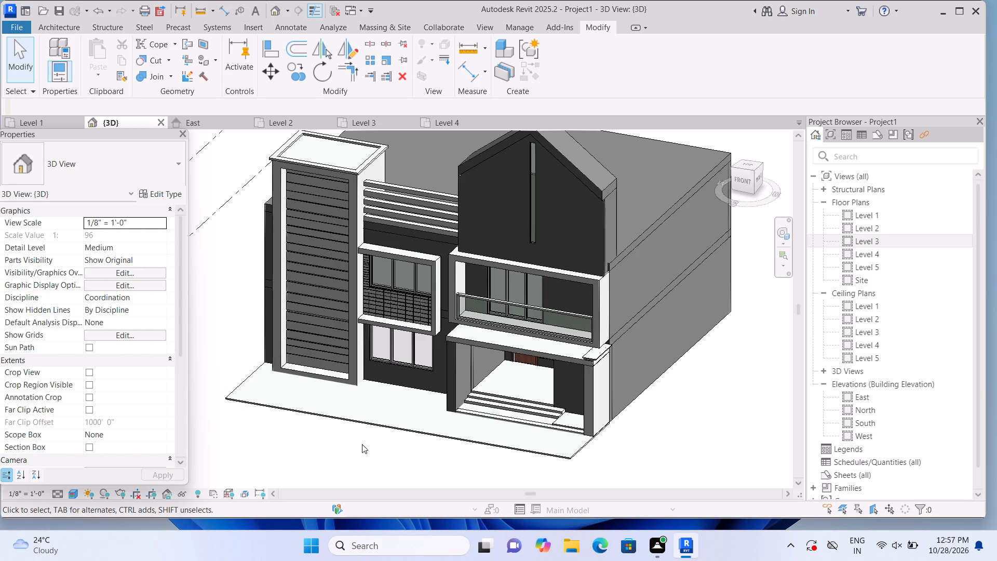
click(77, 493)
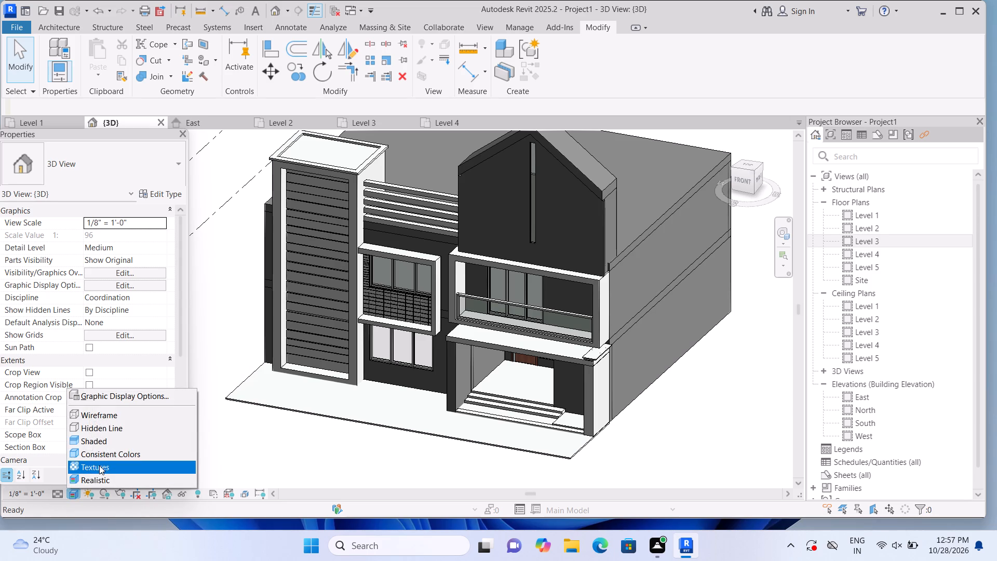
click(121, 446)
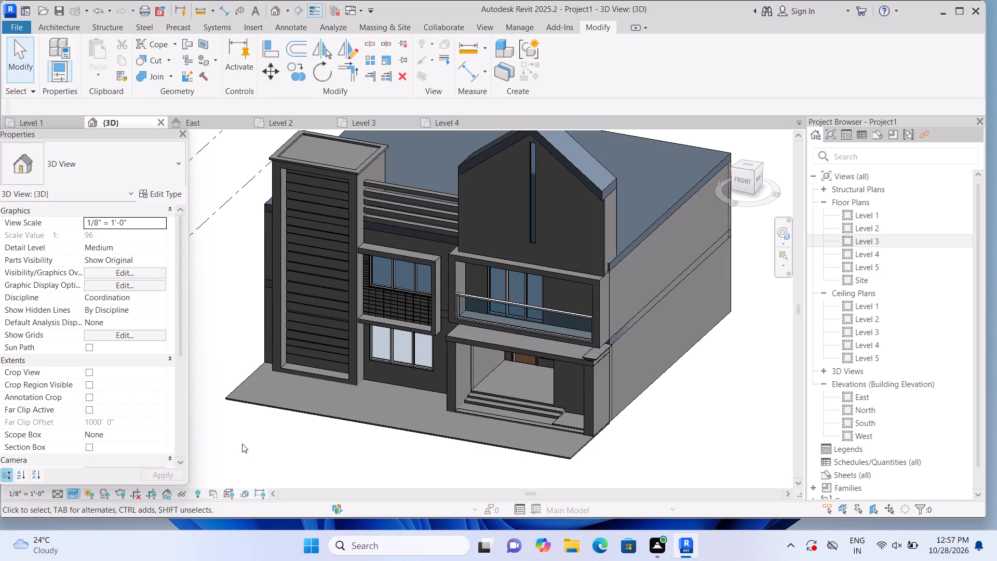
middle_drag(320, 457, 374, 467)
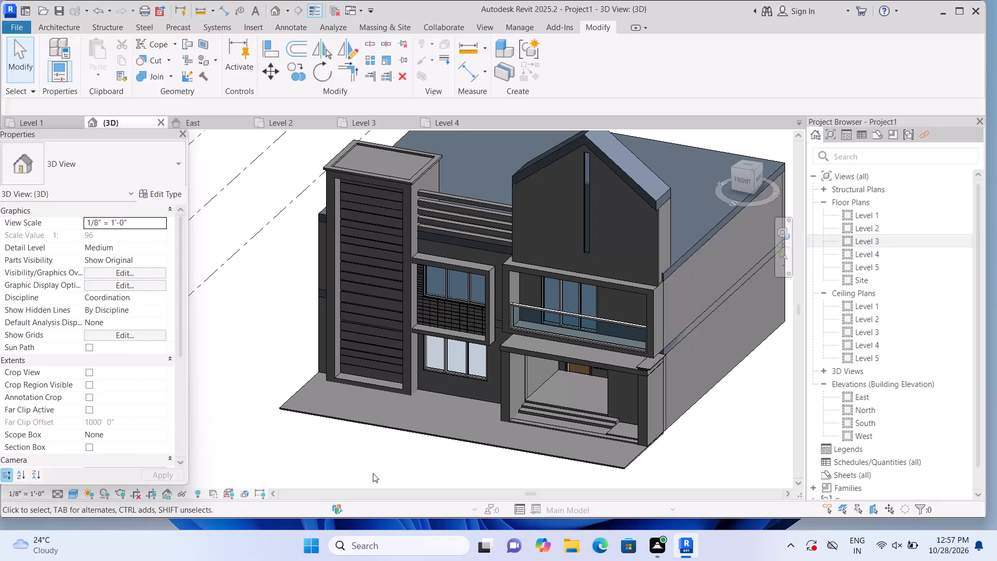
Open the in-place model of the slatted tower and window surround for editing, check the facade in Realistic, and return to Shaded.
click(447, 260)
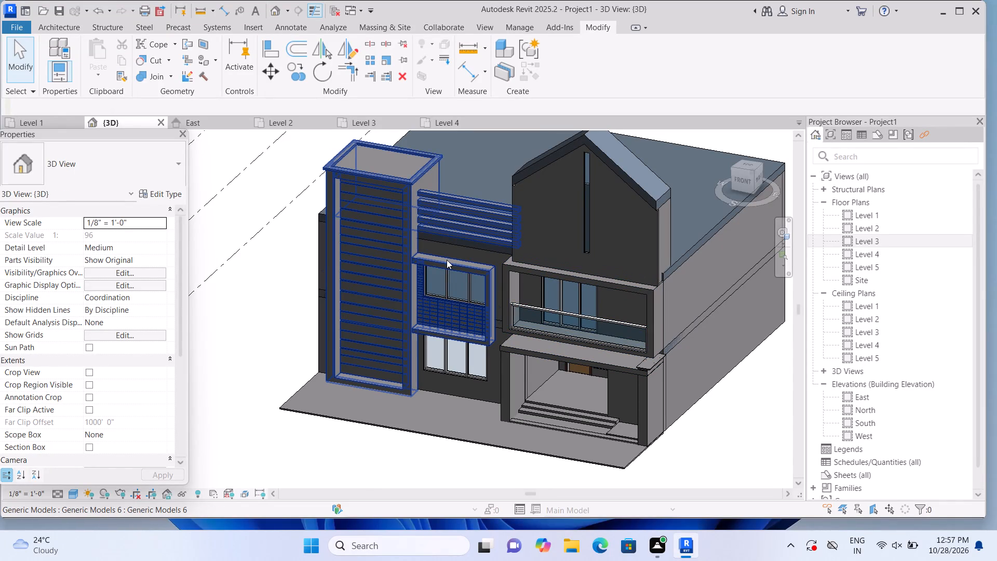
click(569, 67)
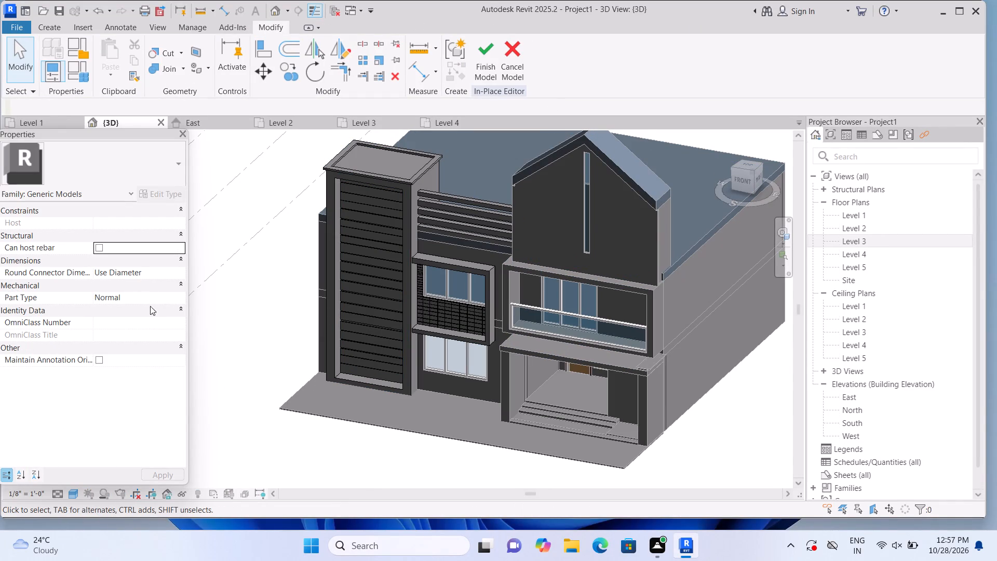
click(67, 491)
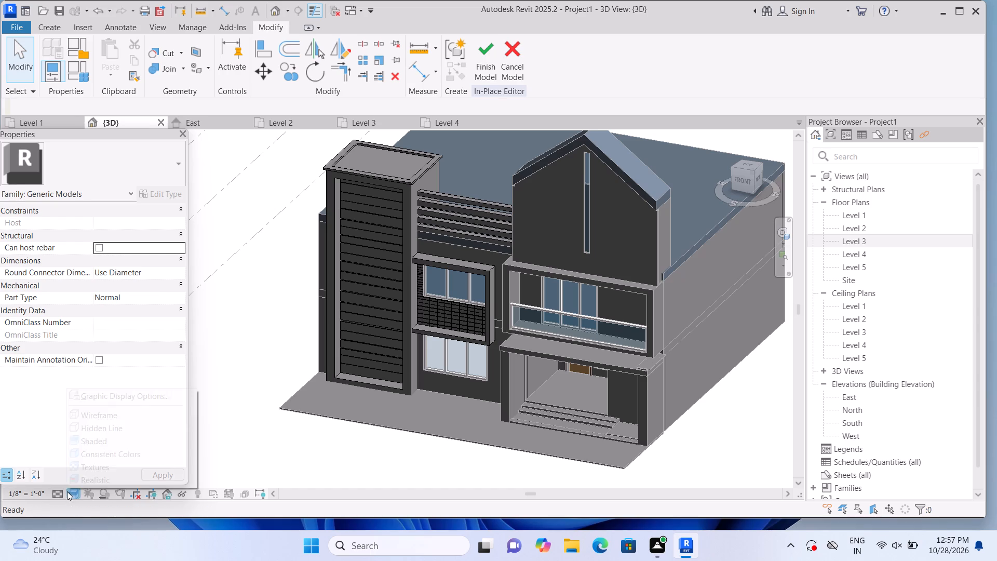
click(88, 477)
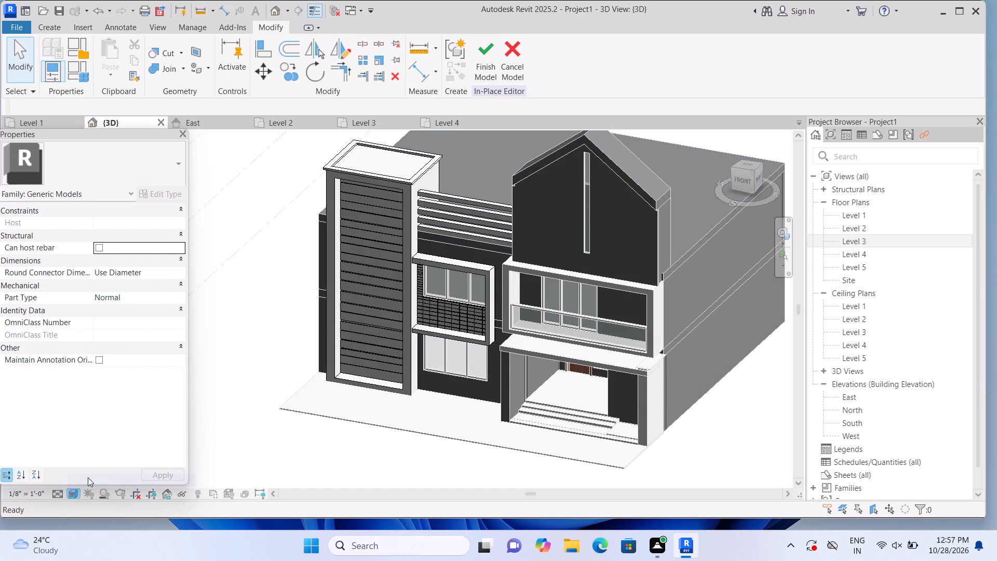
scroll(200, 446, down, 1)
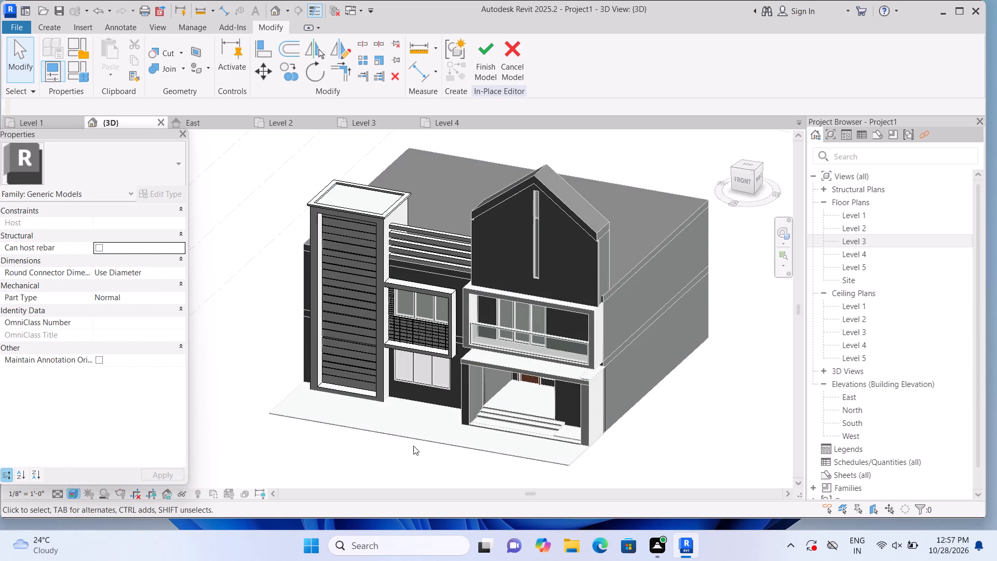
scroll(477, 407, up, 3)
click(463, 397)
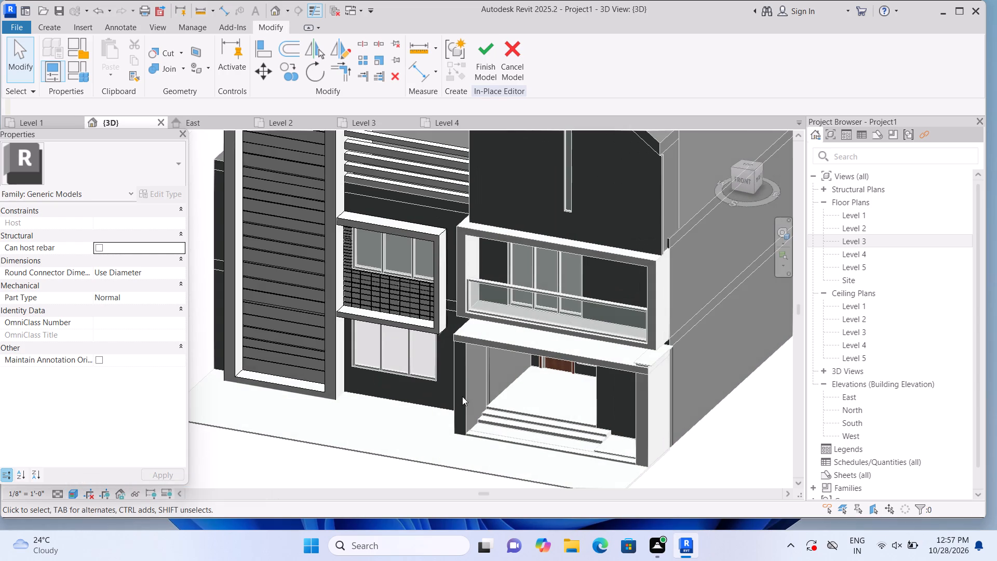
click(462, 398)
scroll(462, 398, down, 3)
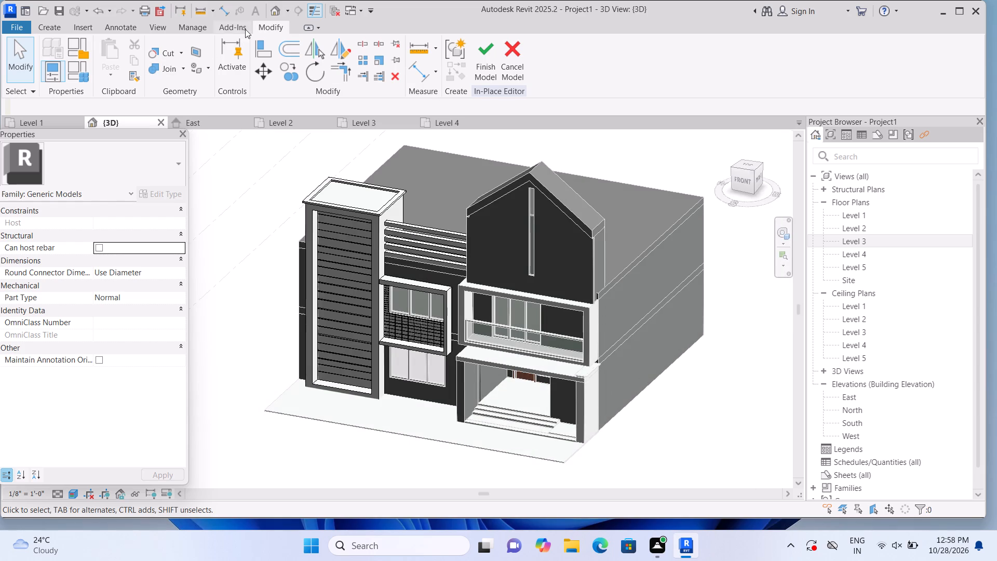
click(71, 494)
click(109, 445)
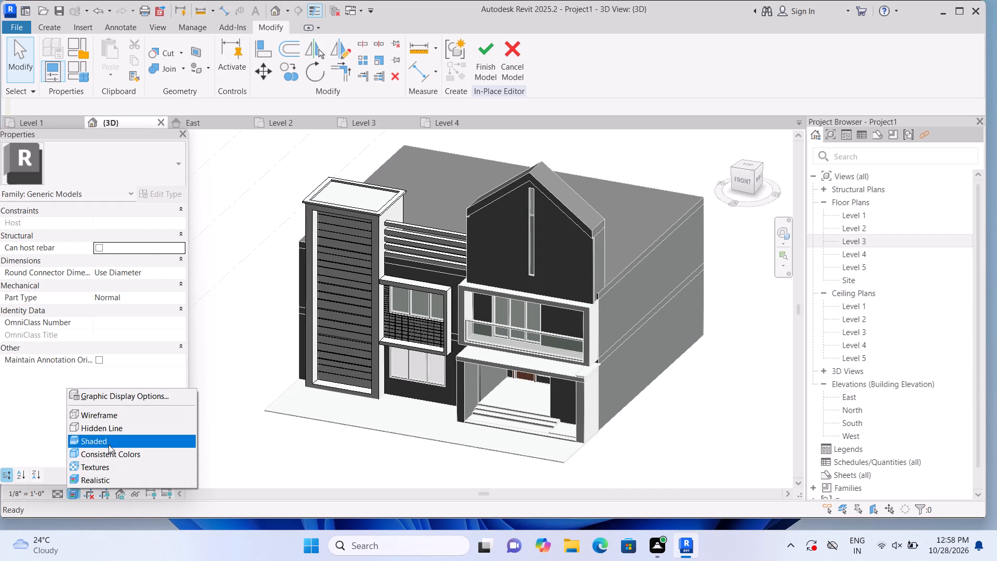
Inspect the void extrusion in the panel below the upper window and finish the in-place model.
scroll(483, 391, up, 2)
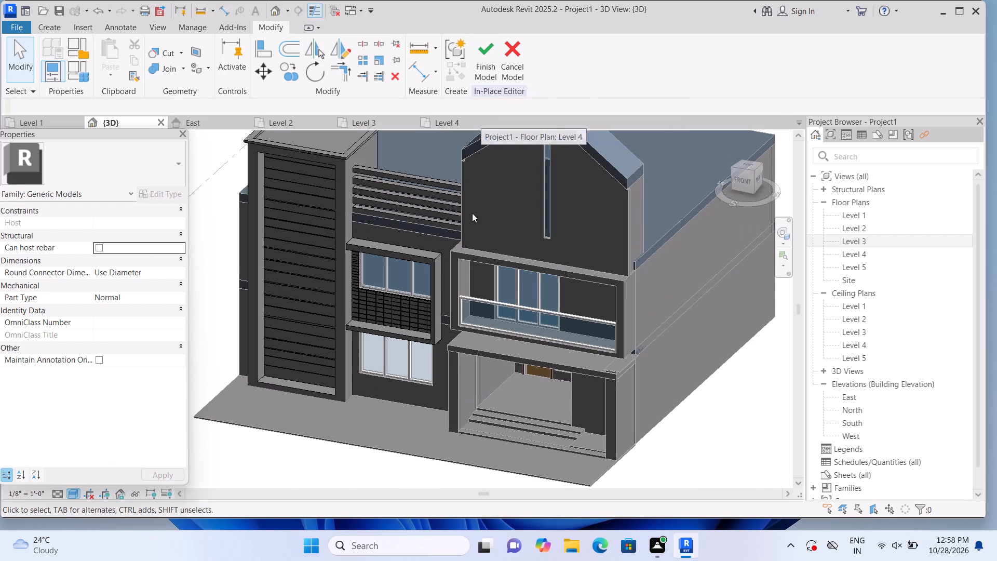
click(378, 305)
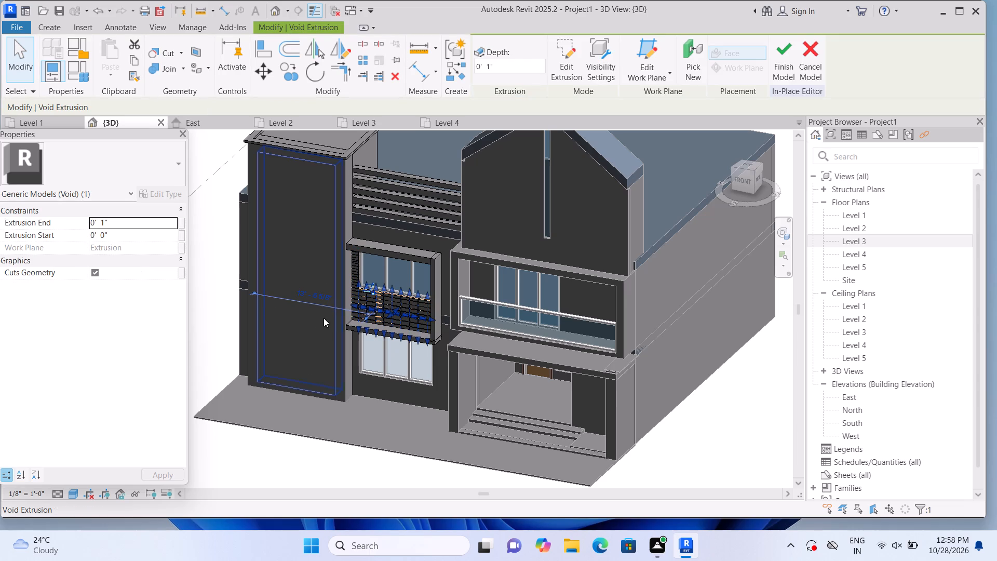
click(227, 332)
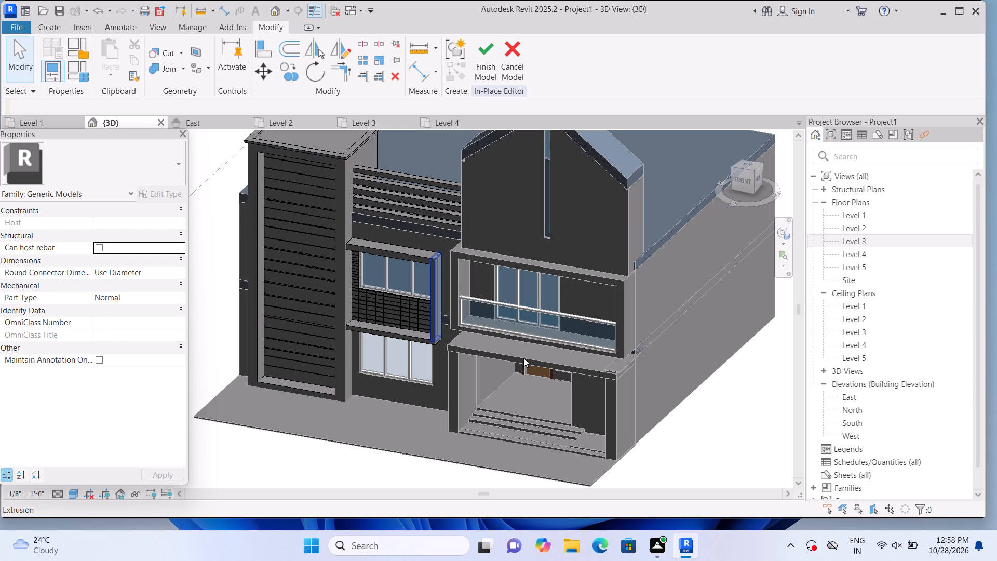
scroll(523, 358, down, 1)
scroll(521, 363, up, 1)
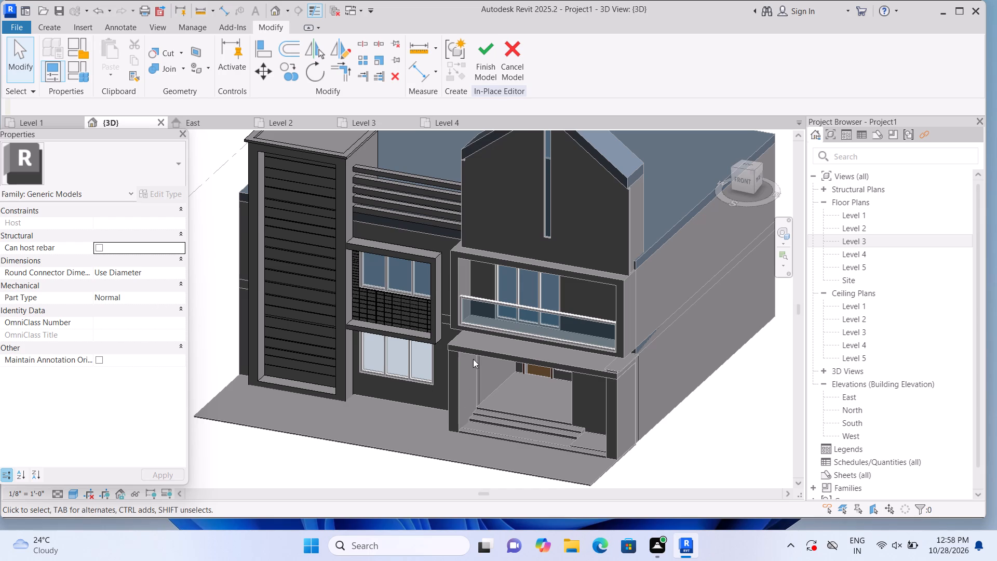
click(494, 76)
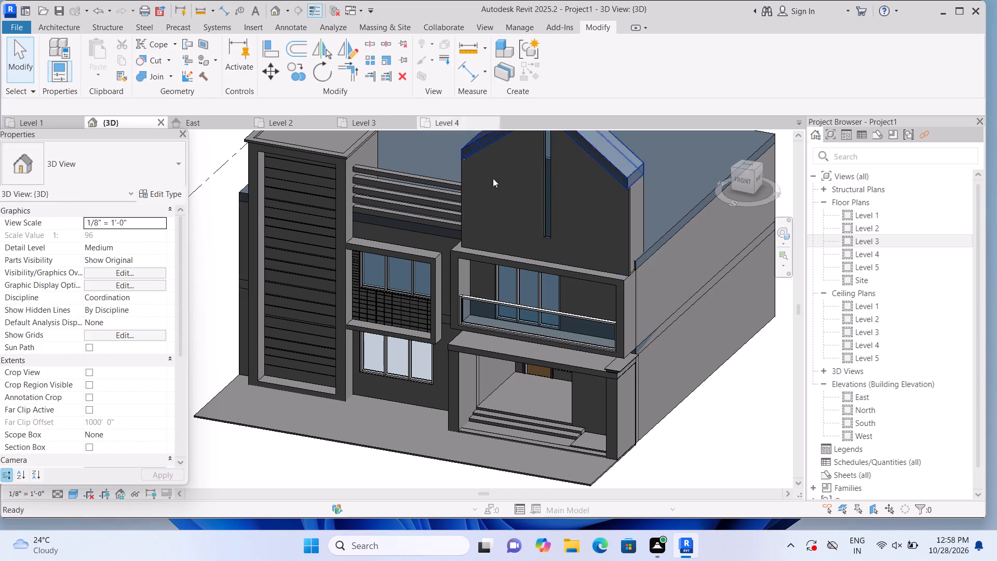
Edit the porch frame's in-place model and open the material of its column nearest the ground-floor window.
click(447, 417)
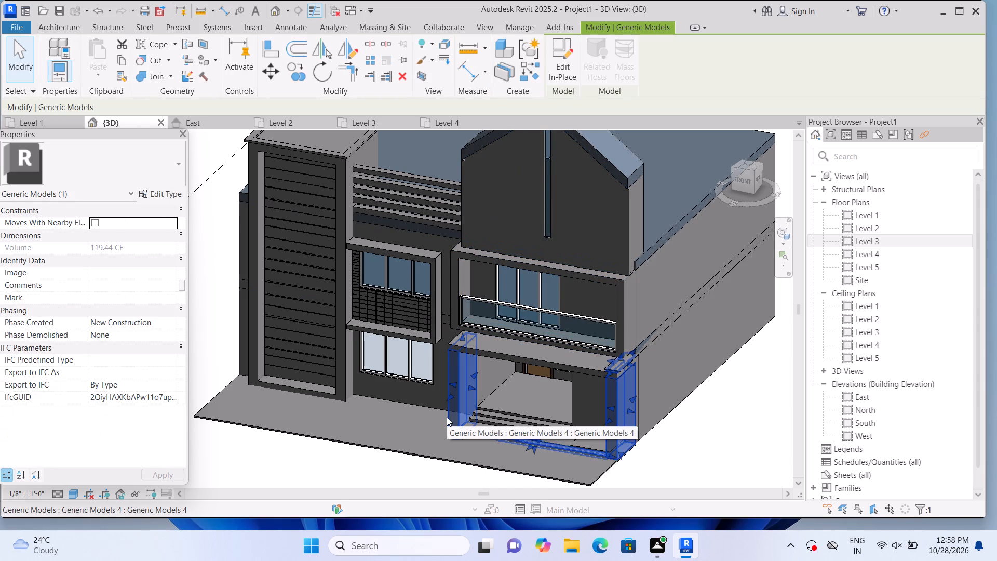
click(551, 76)
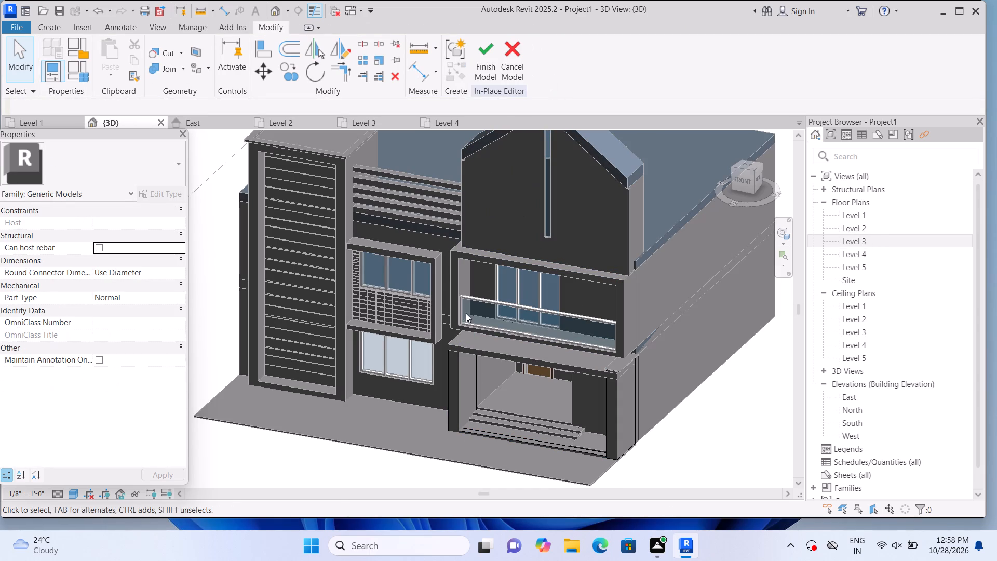
click(444, 381)
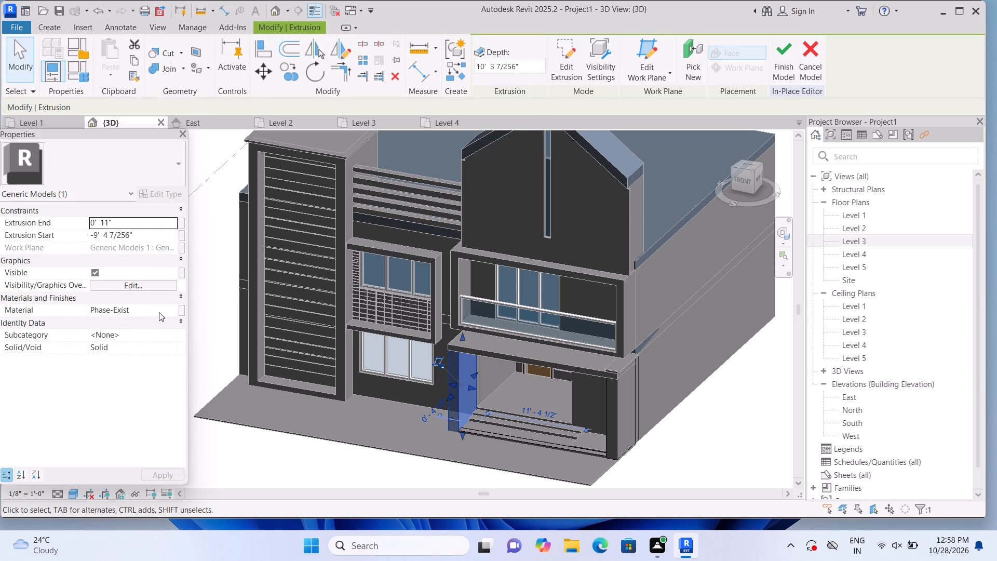
click(170, 310)
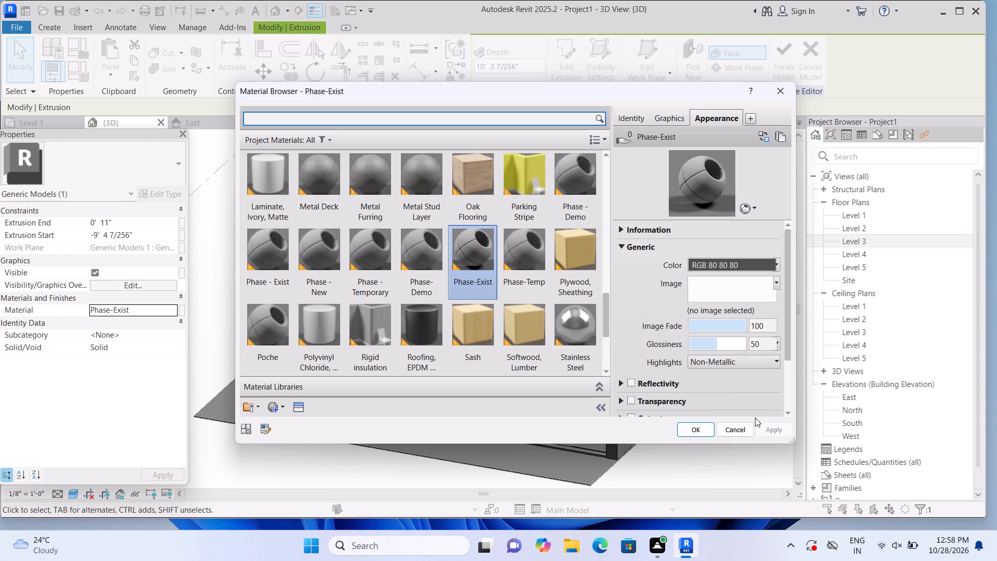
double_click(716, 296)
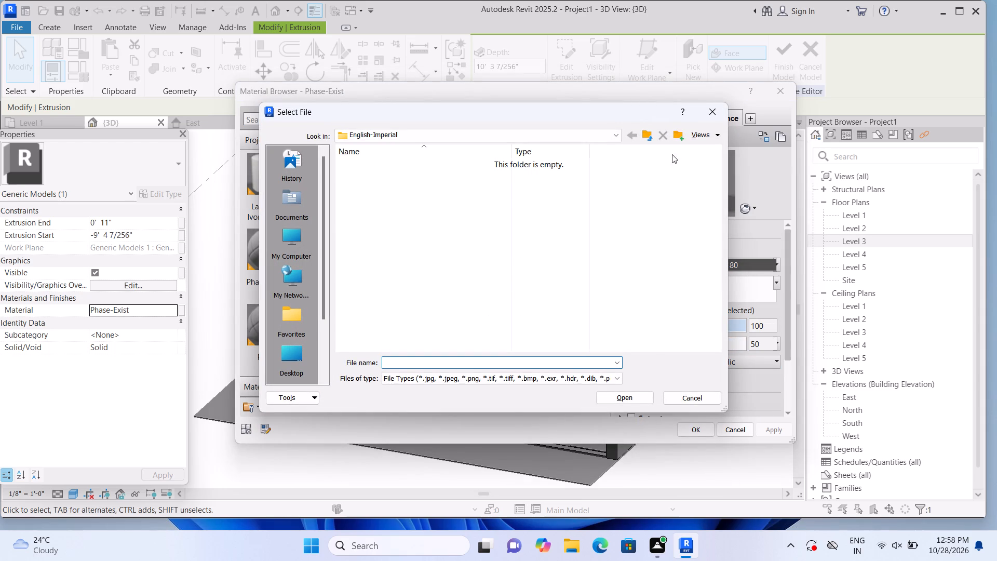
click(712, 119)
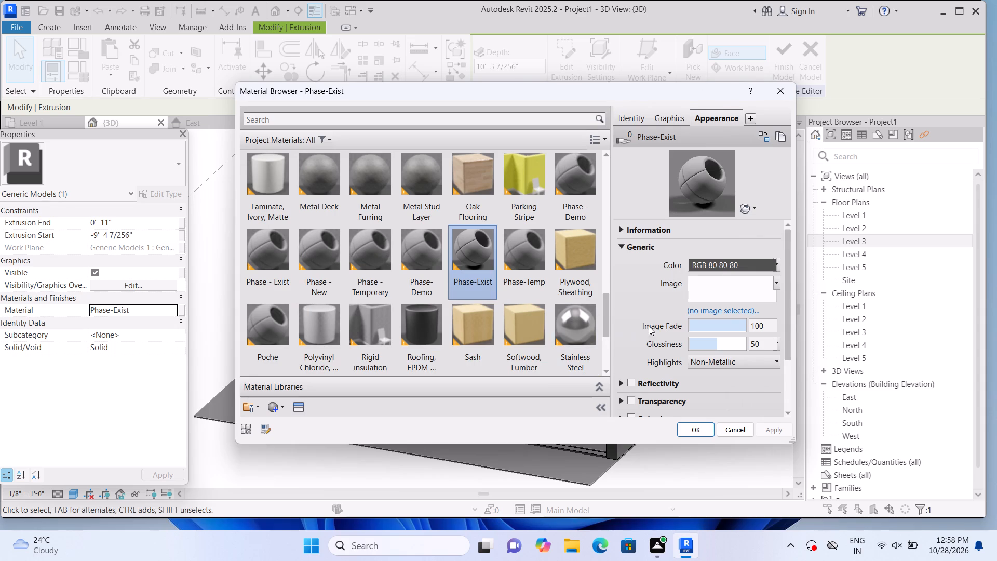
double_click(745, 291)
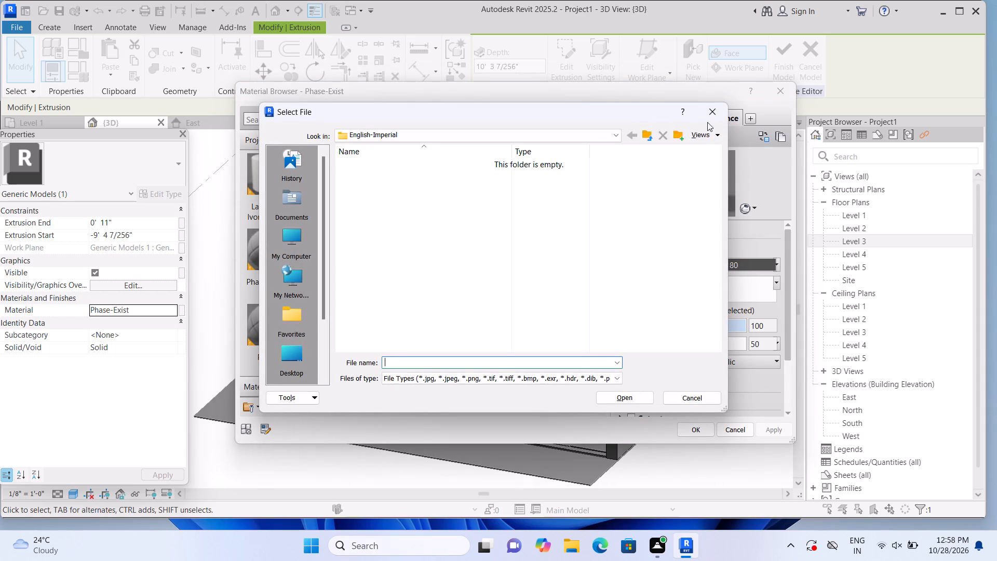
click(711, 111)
Assign the Tile, Porcelain, 4in material to the porch frame's column nearest the ground-floor window.
scroll(434, 276, down, 6)
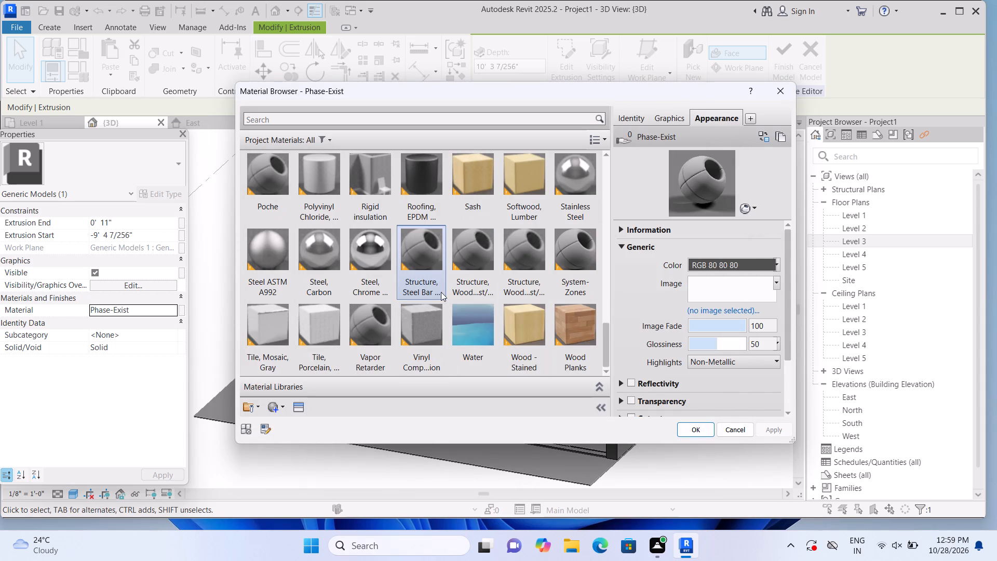
scroll(441, 296, down, 2)
scroll(289, 329, up, 4)
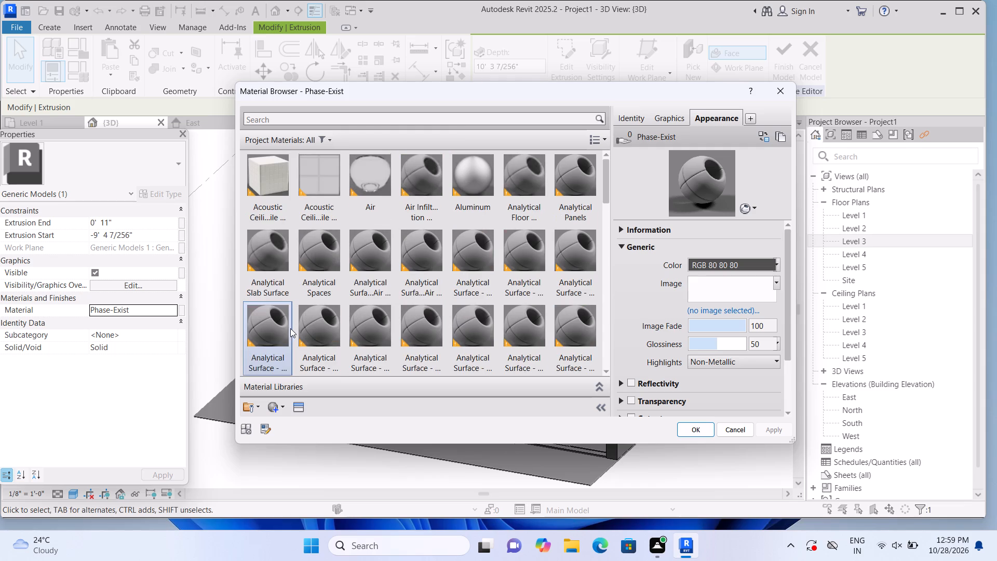
scroll(341, 302, up, 1)
scroll(332, 267, down, 4)
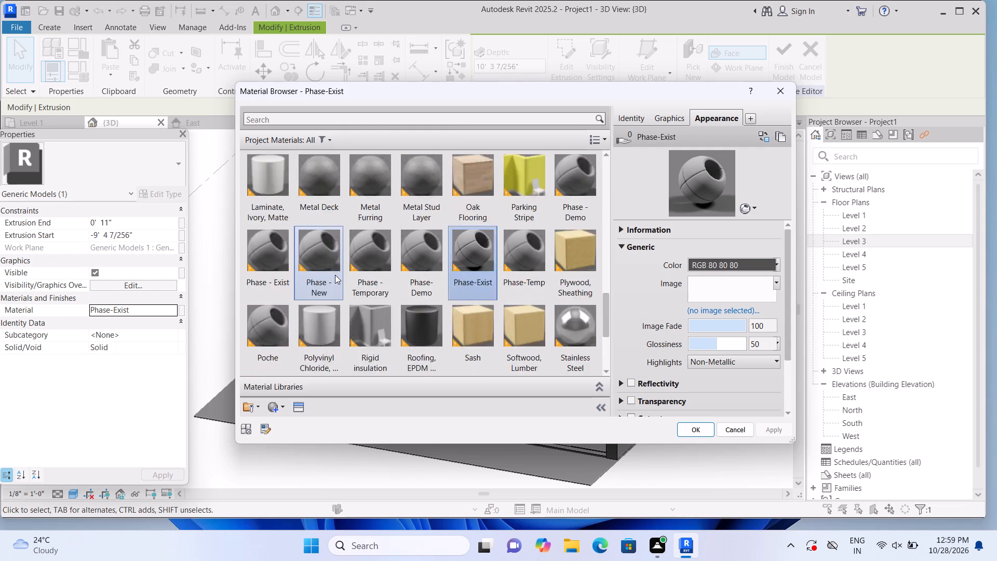
scroll(336, 275, down, 3)
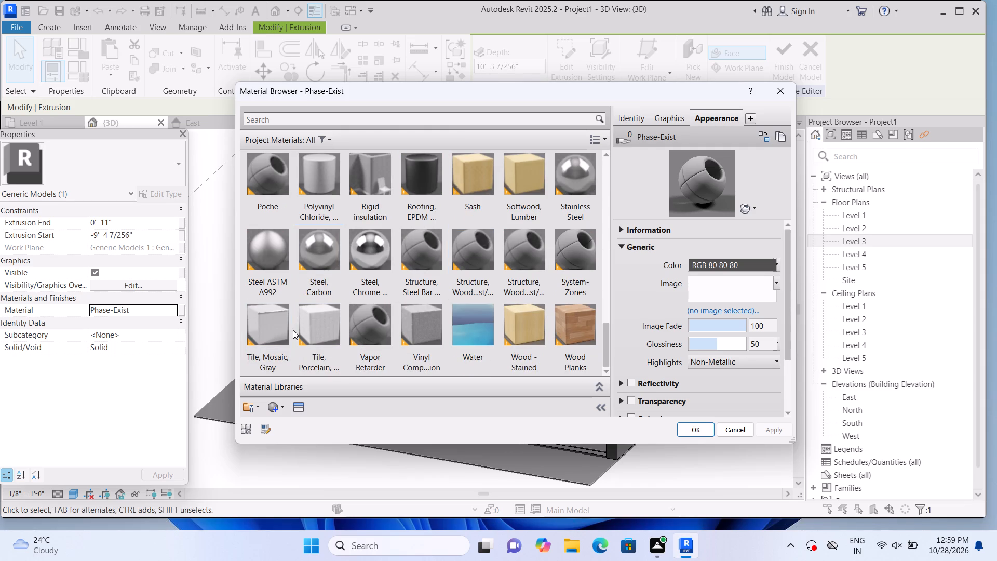
double_click(308, 331)
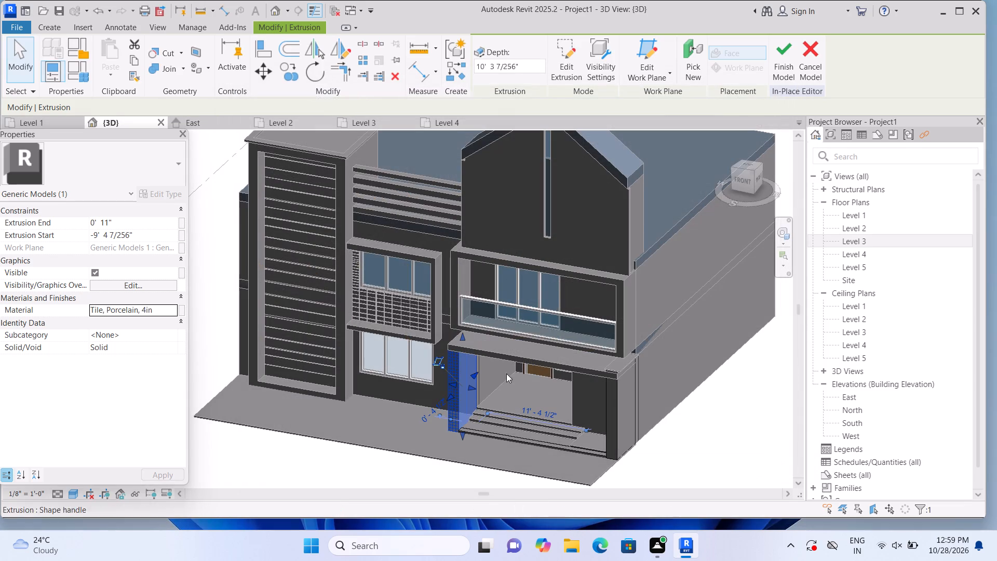
click(700, 402)
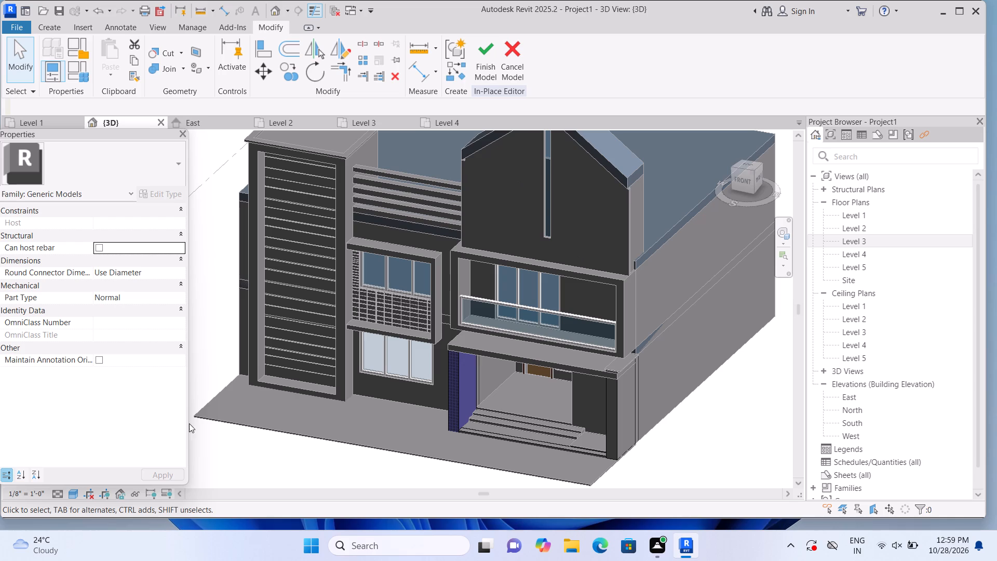
Switch the 3D view to the Realistic visual style and check the porch column's tile finish against the whole facade.
click(76, 494)
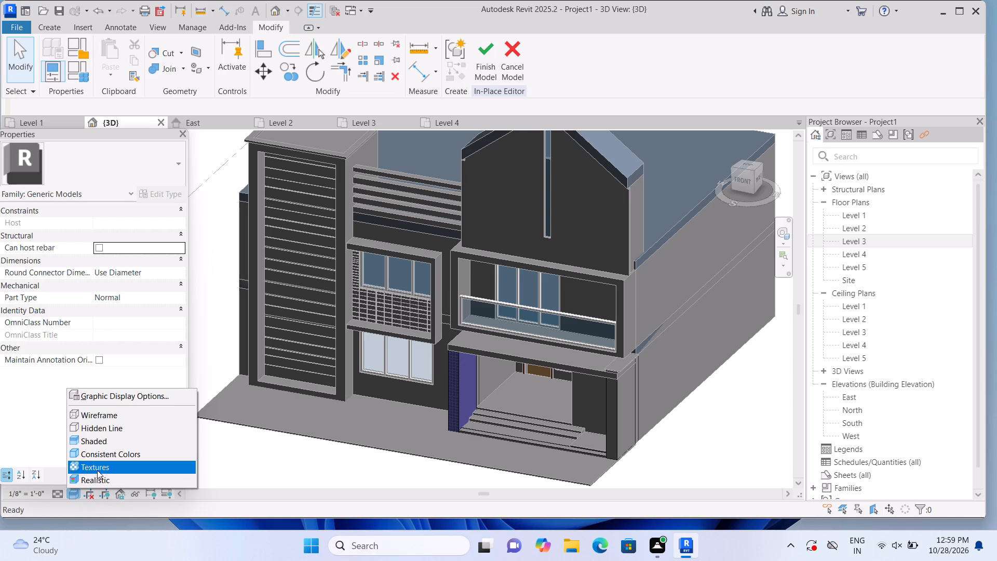
click(99, 479)
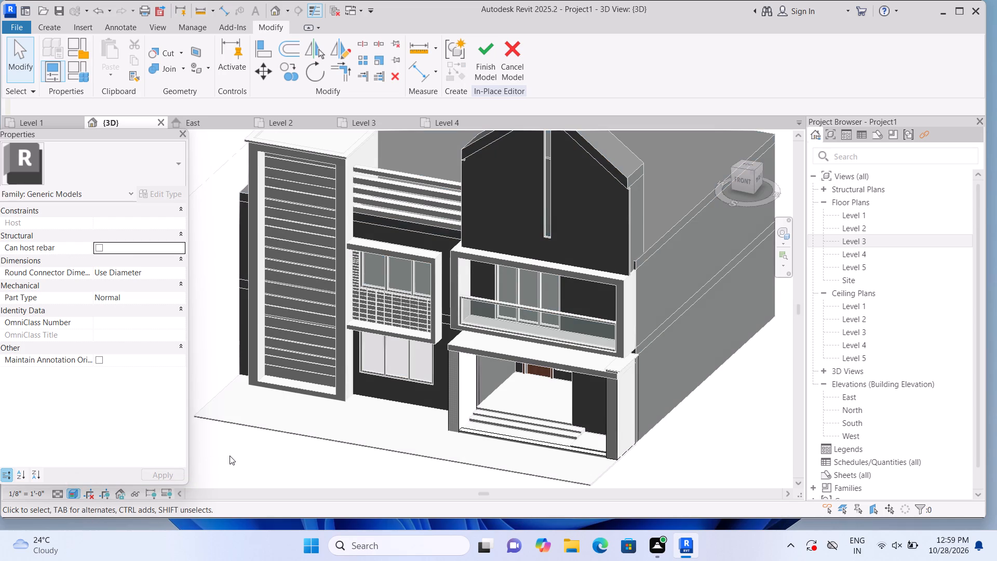
scroll(231, 456, down, 1)
middle_drag(239, 456, 262, 435)
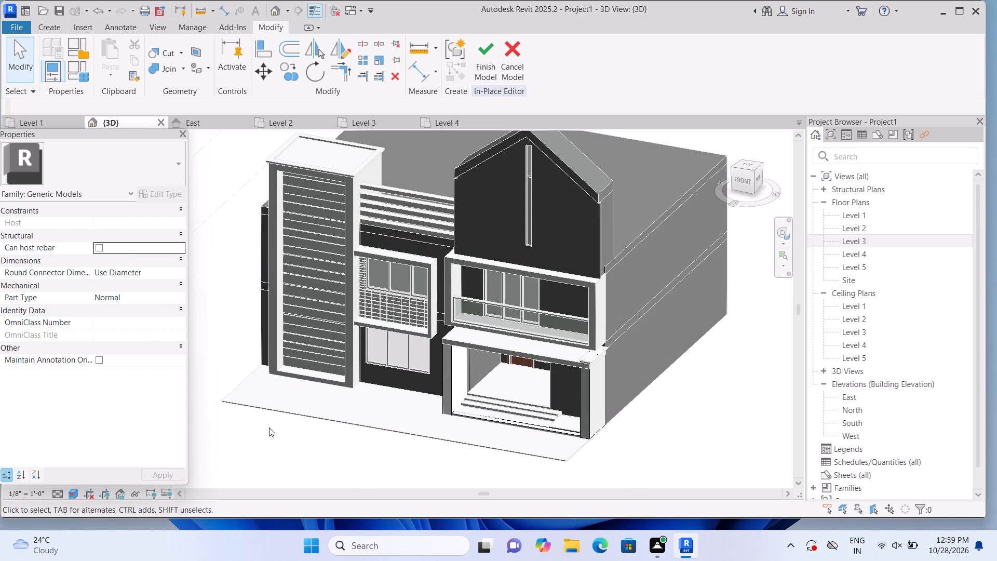
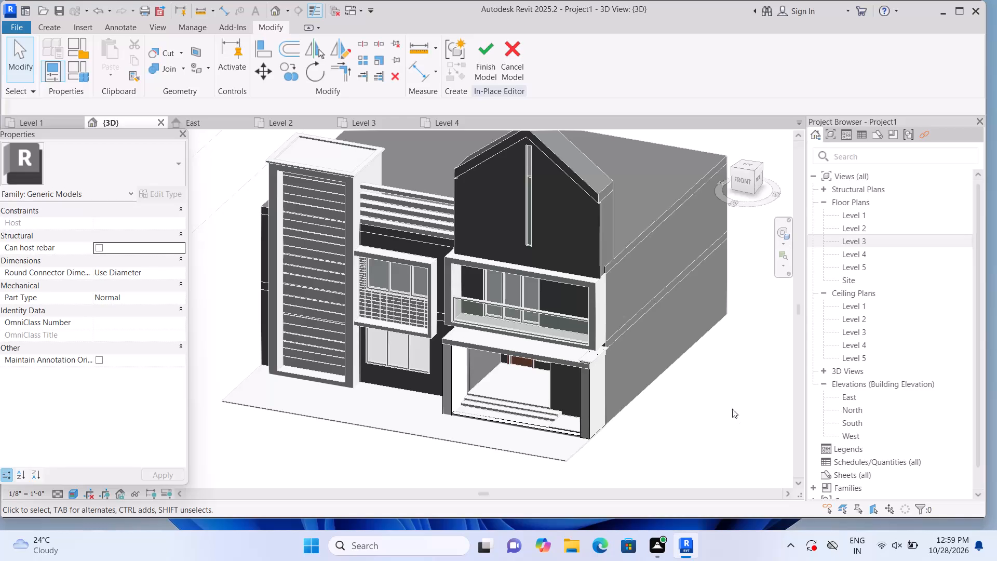
Examine the corner where the upper balcony frame meets the gabled wall and the porch frame below it.
scroll(726, 397, up, 2)
scroll(658, 355, up, 1)
middle_drag(673, 366, 714, 385)
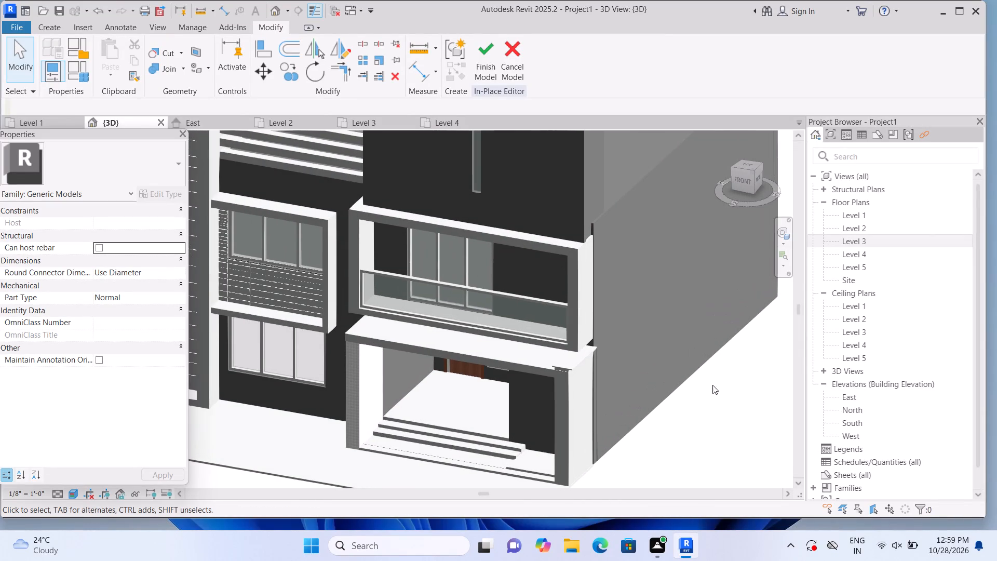
scroll(601, 297, up, 2)
scroll(578, 229, up, 1)
scroll(604, 193, up, 2)
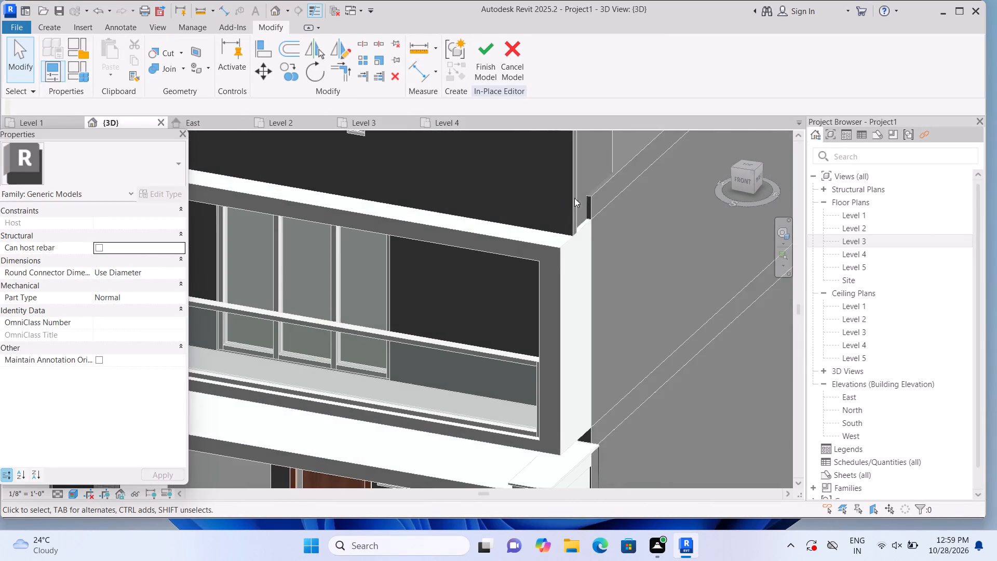
scroll(623, 188, up, 1)
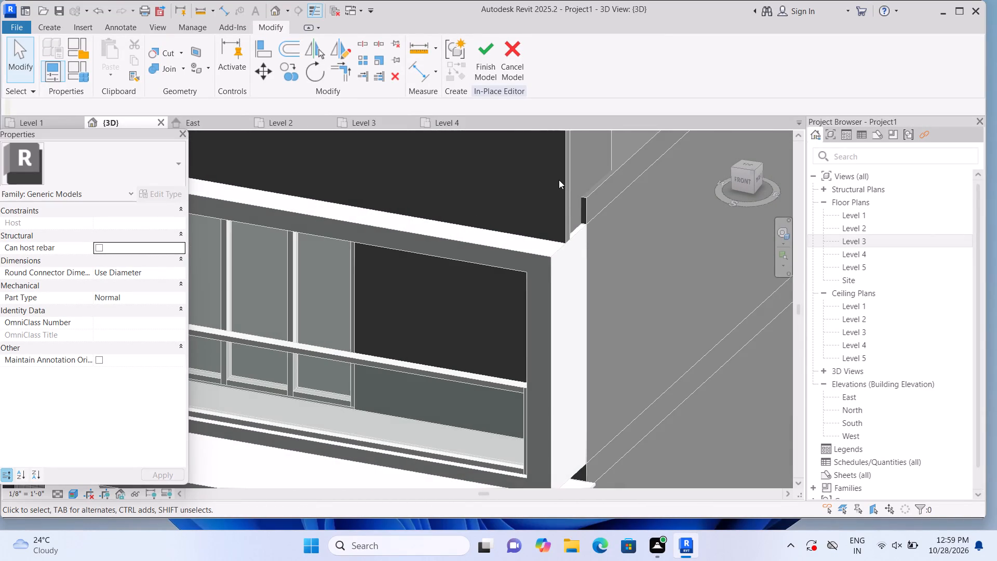
scroll(569, 190, up, 1)
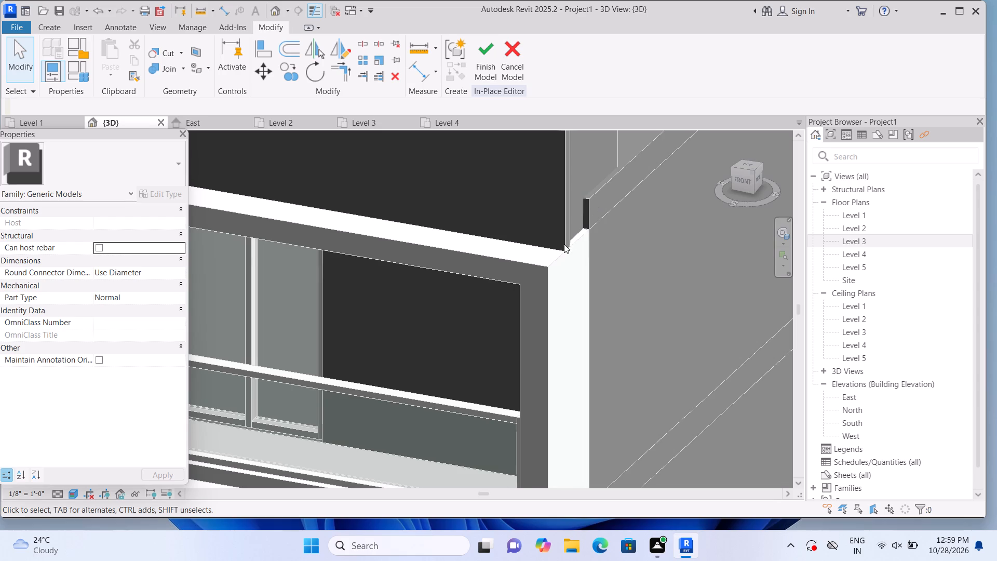
scroll(568, 251, down, 9)
middle_drag(603, 270, 641, 311)
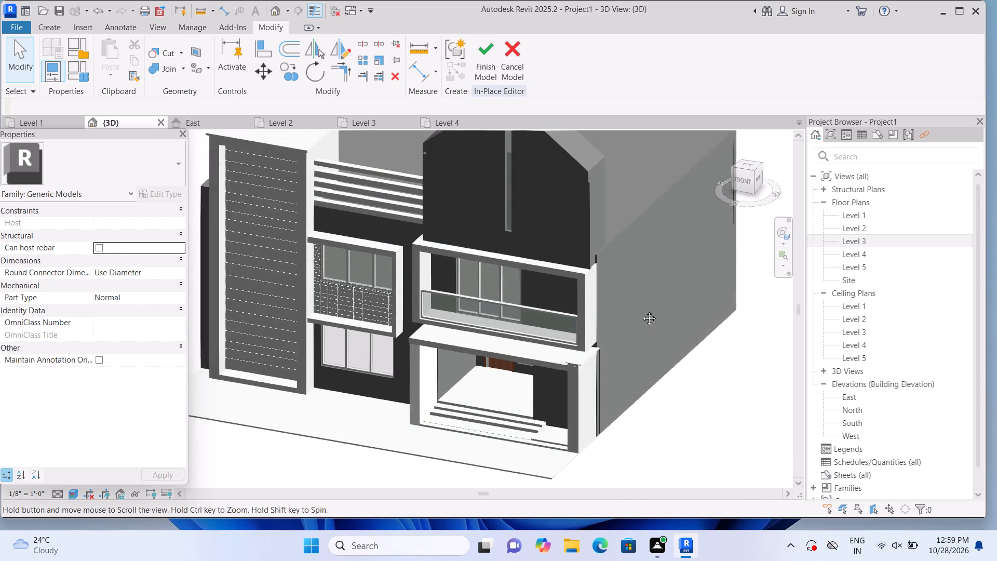
middle_drag(641, 311, 650, 326)
scroll(644, 320, down, 2)
middle_drag(656, 345, 617, 330)
Look over the whole front facade, the house's side wall, the roof and the louvred tower.
scroll(617, 330, up, 1)
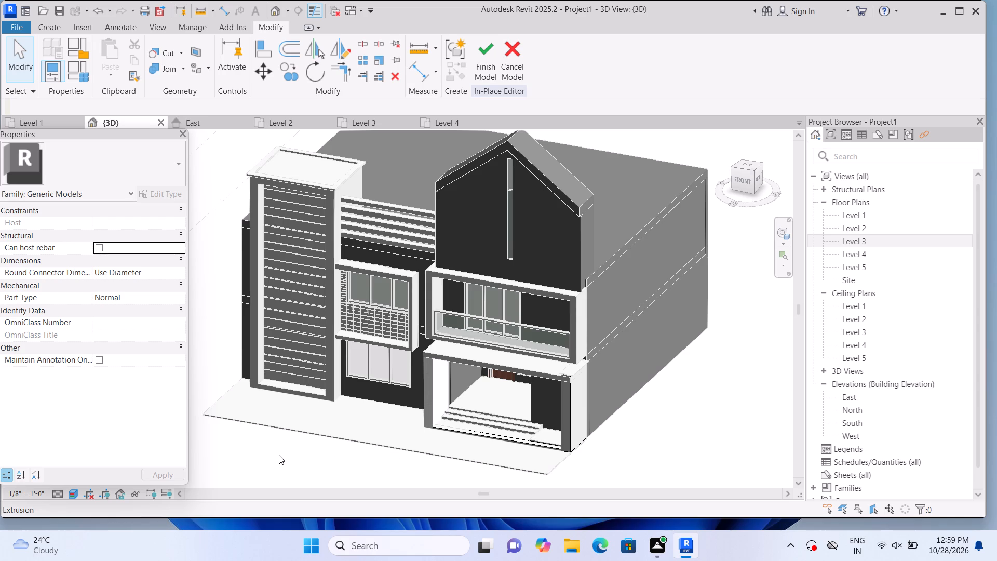
scroll(279, 455, up, 1)
scroll(279, 455, down, 1)
middle_drag(282, 459, 300, 471)
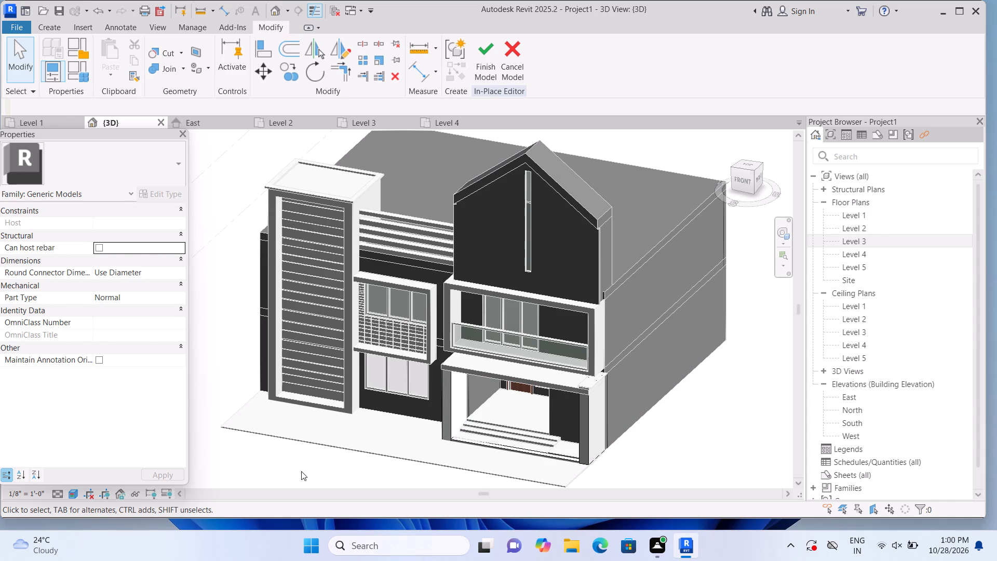
scroll(301, 471, up, 1)
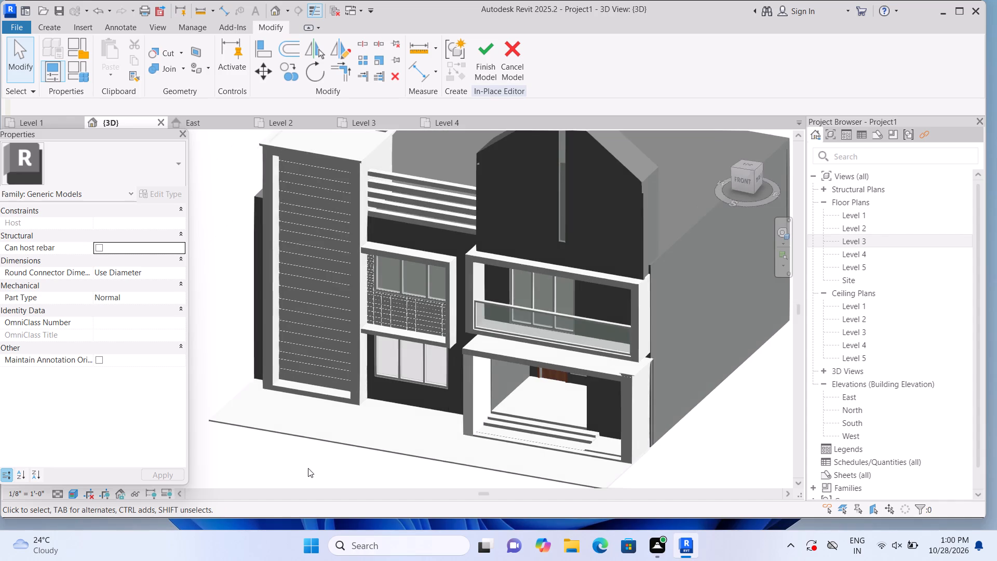
scroll(403, 435, up, 1)
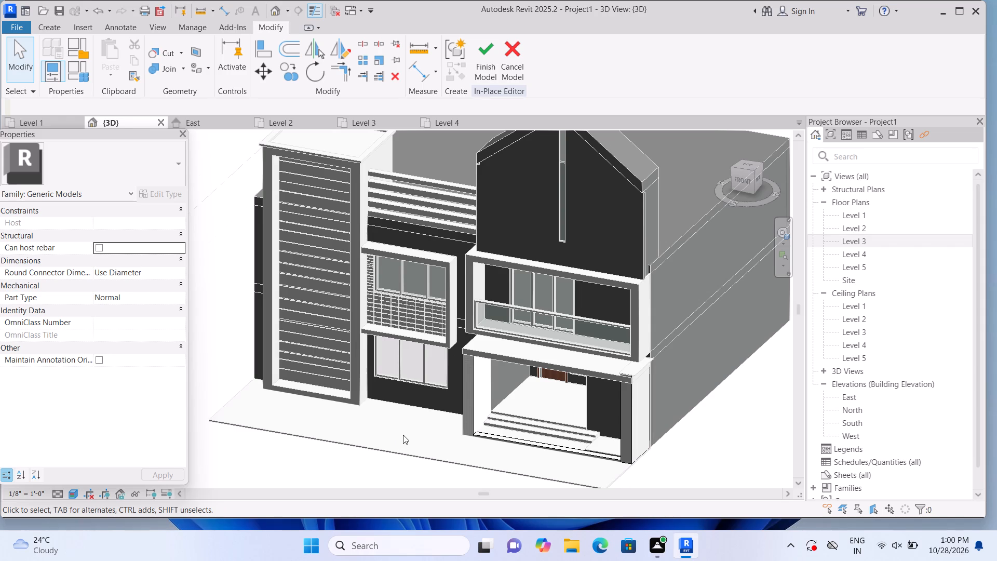
middle_drag(399, 430, 305, 443)
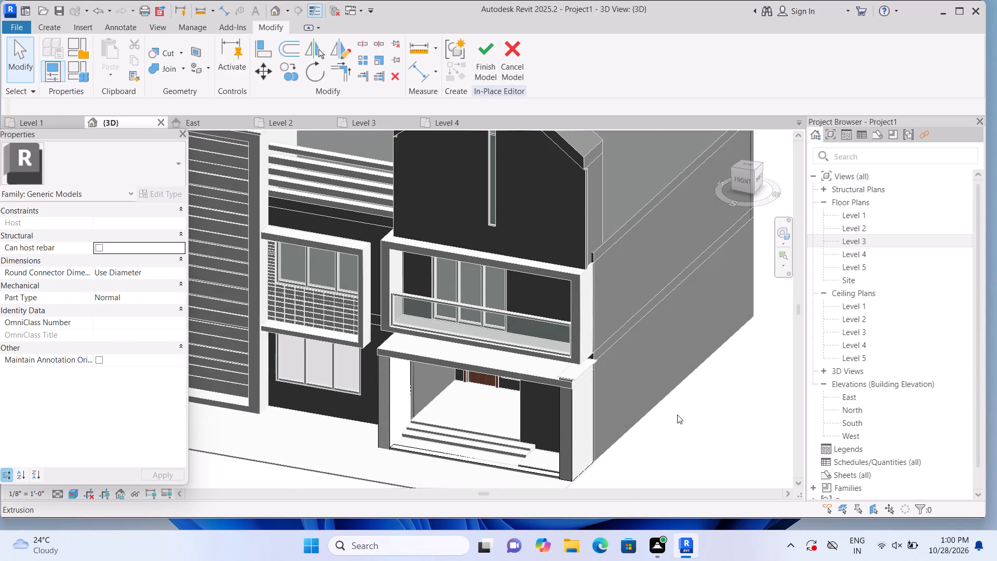
shift+middle_drag(680, 416, 571, 433)
middle_drag(705, 331, 688, 353)
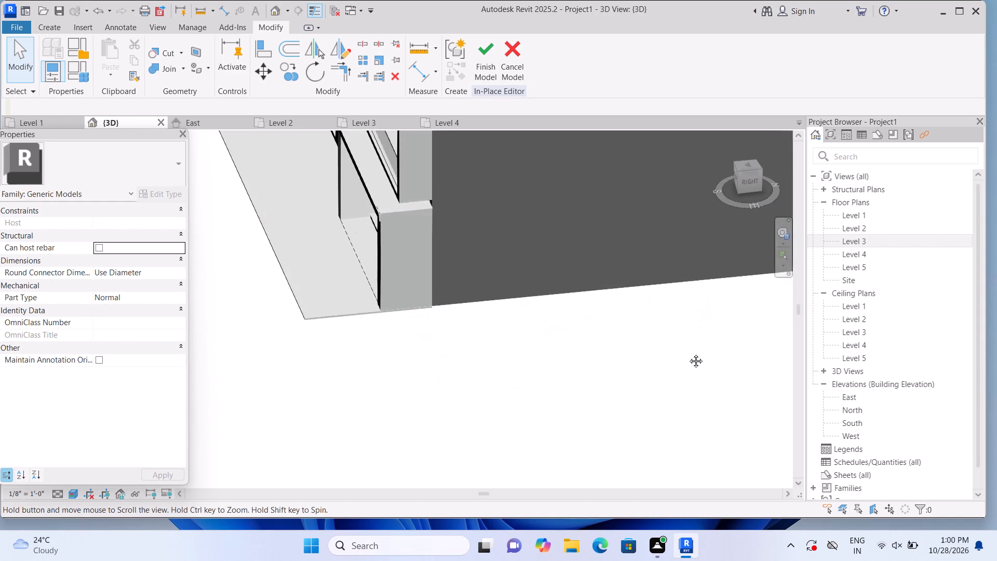
middle_drag(688, 353, 571, 503)
middle_click(571, 503)
scroll(533, 373, down, 3)
middle_drag(515, 302, 597, 400)
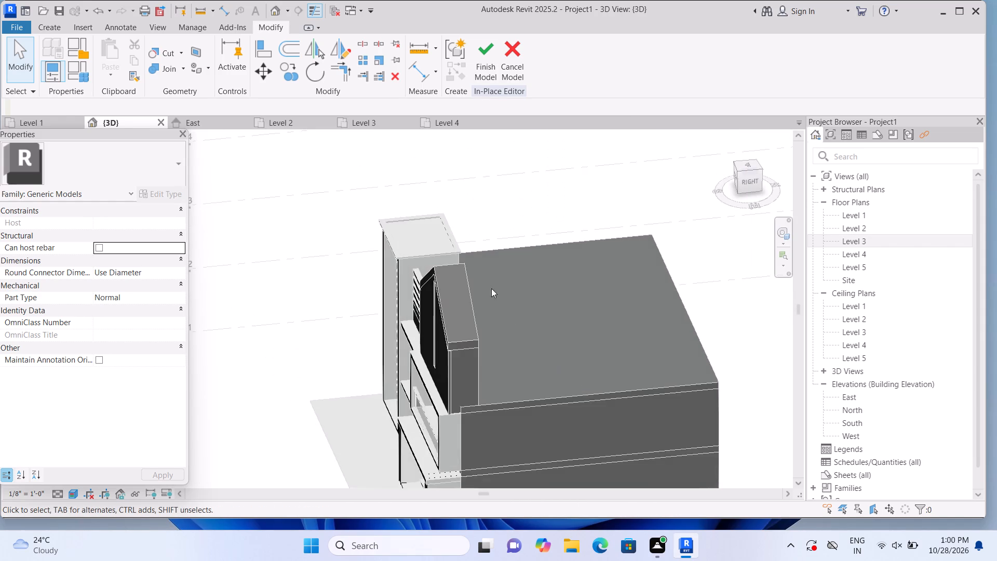
scroll(462, 257, up, 3)
scroll(516, 341, up, 1)
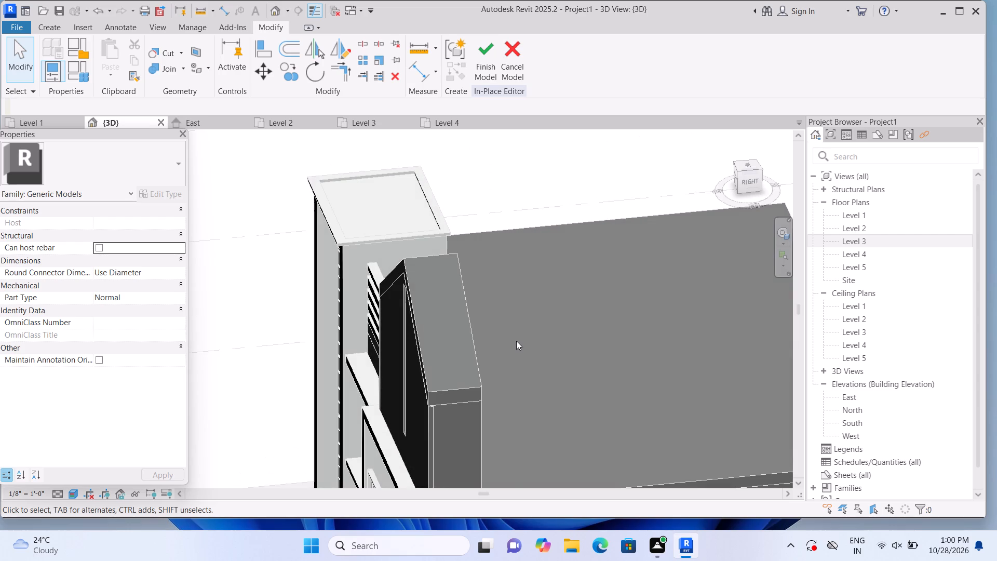
Switch the 3D view to the Shaded visual style and orient it to the front of the house.
click(68, 499)
click(111, 446)
scroll(222, 443, down, 2)
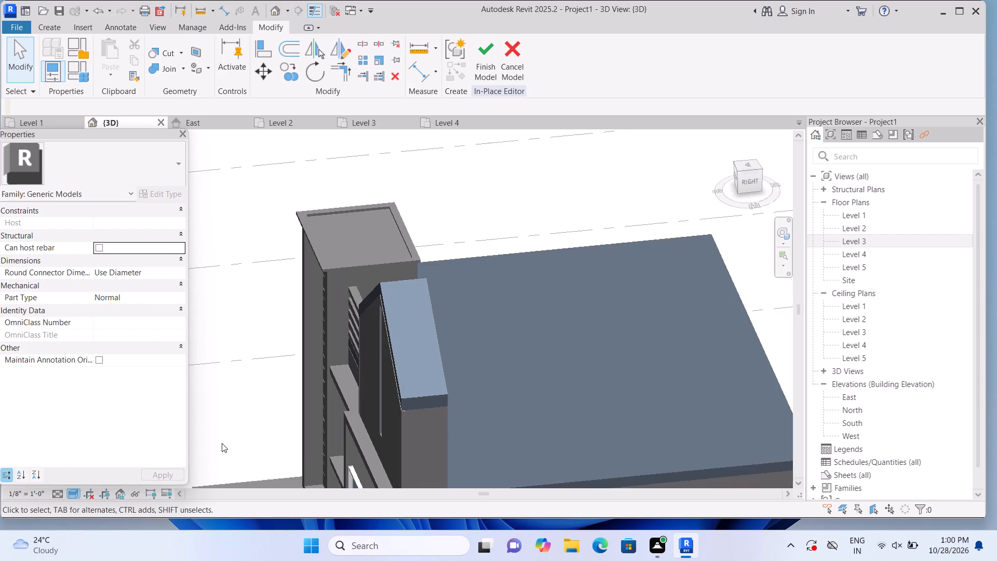
scroll(222, 443, down, 4)
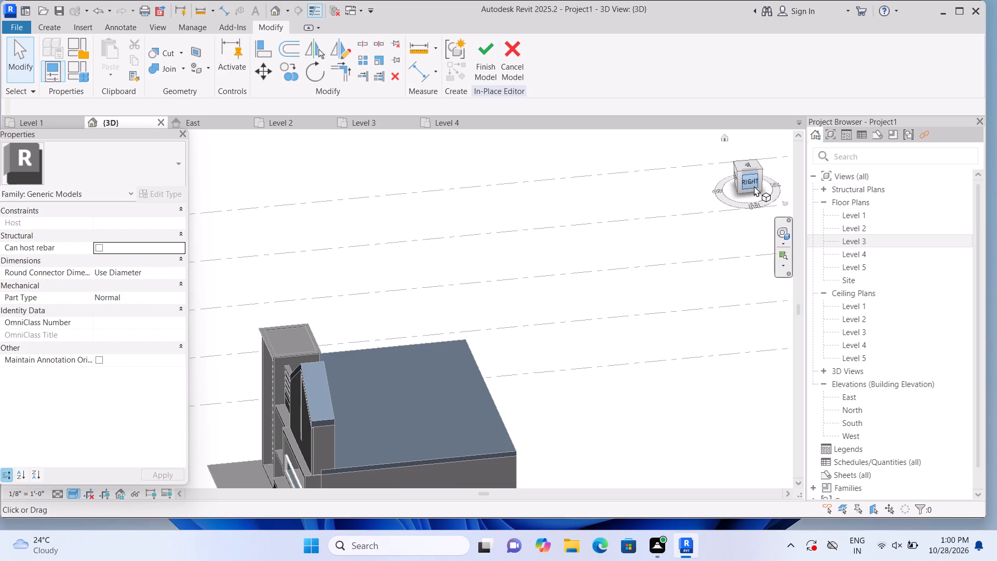
click(754, 186)
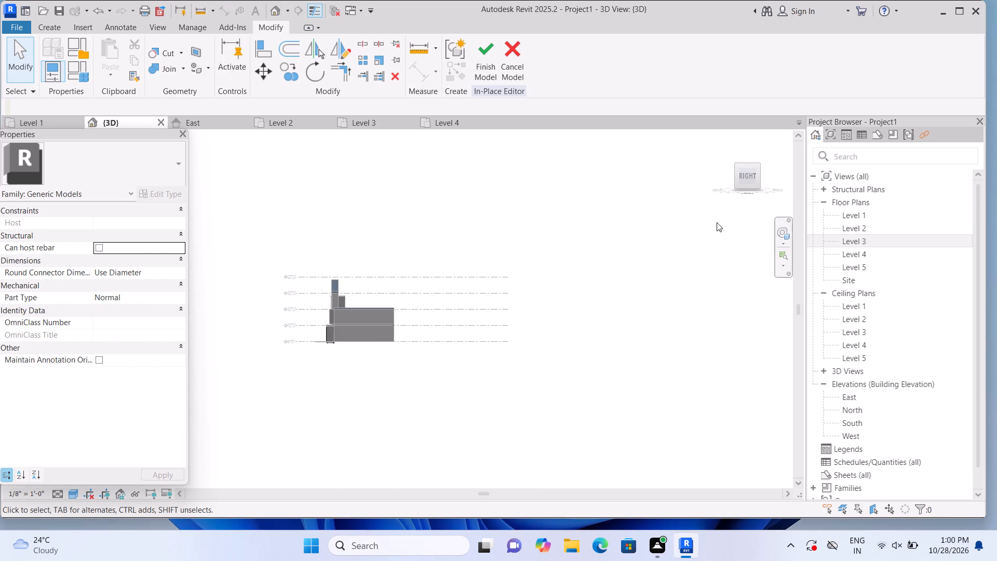
click(725, 138)
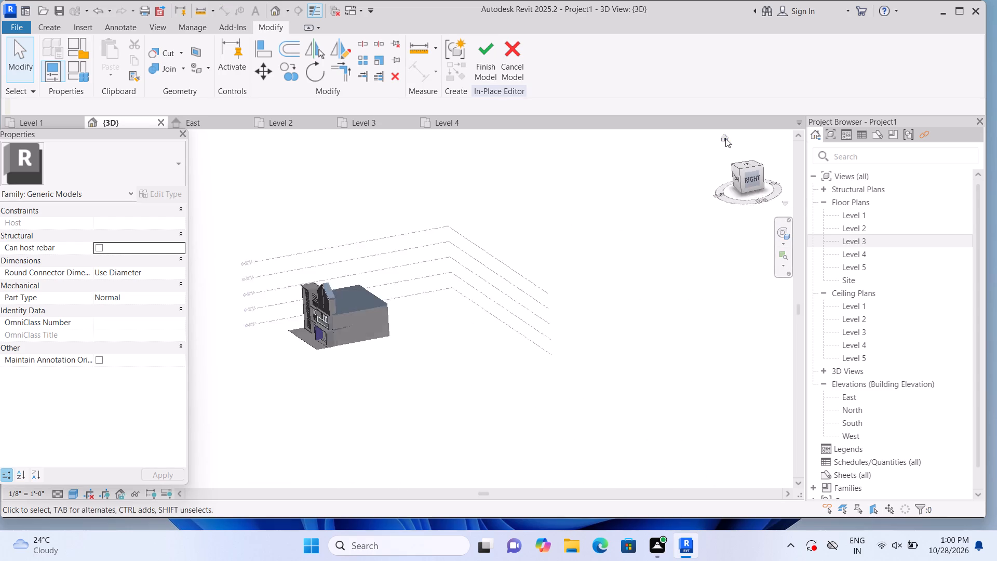
click(738, 183)
Assign the Tile, Mosaic, Gray material to the porch frame's column nearest the ground-floor window.
scroll(314, 339, up, 2)
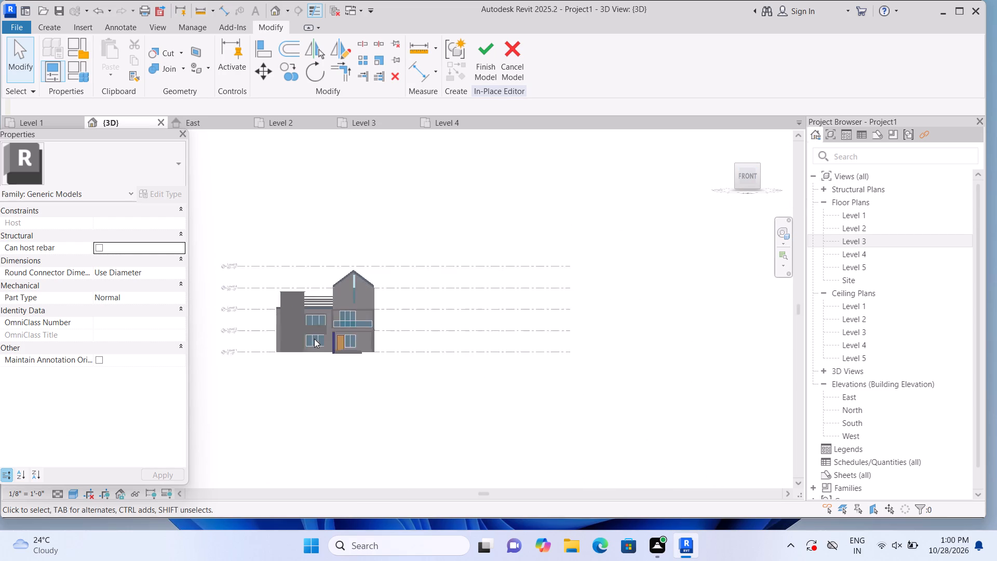
scroll(314, 339, up, 4)
middle_drag(325, 386, 396, 418)
scroll(397, 418, up, 4)
click(398, 363)
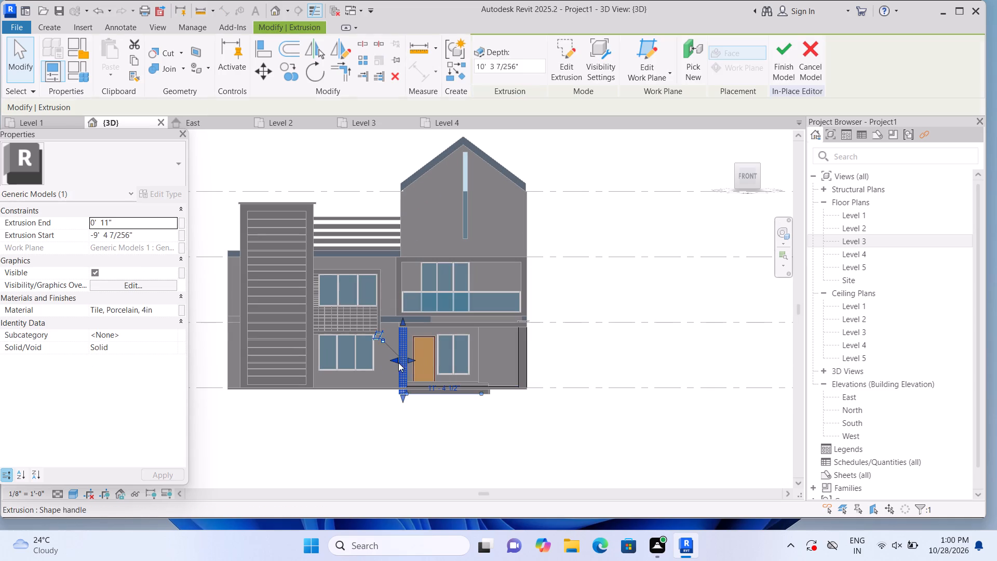
click(163, 314)
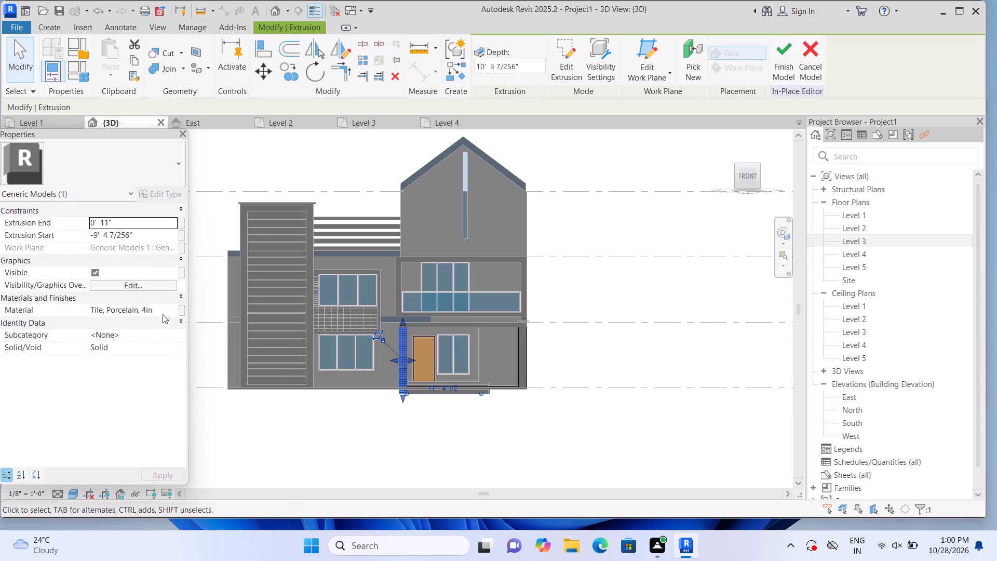
click(172, 308)
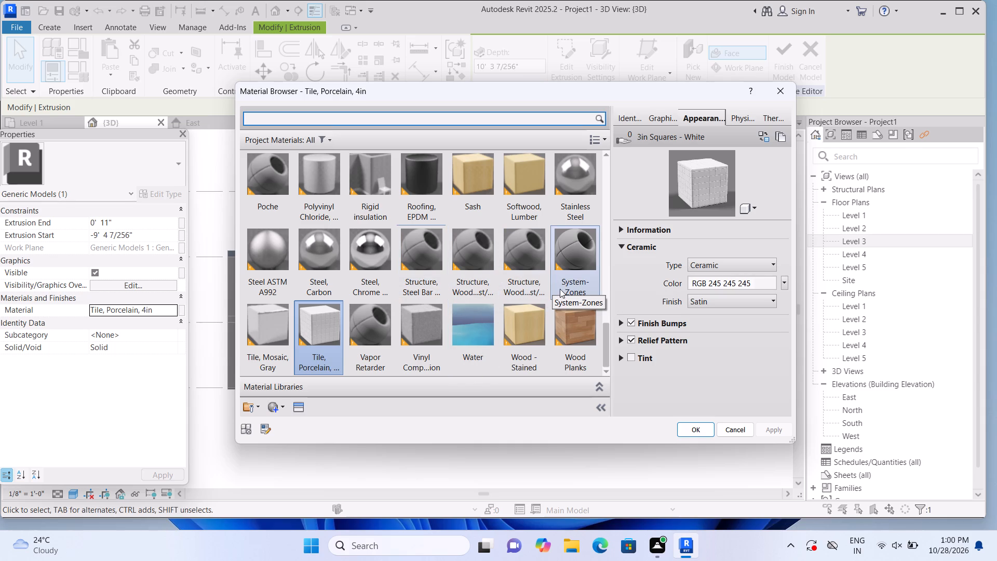
scroll(460, 254, up, 8)
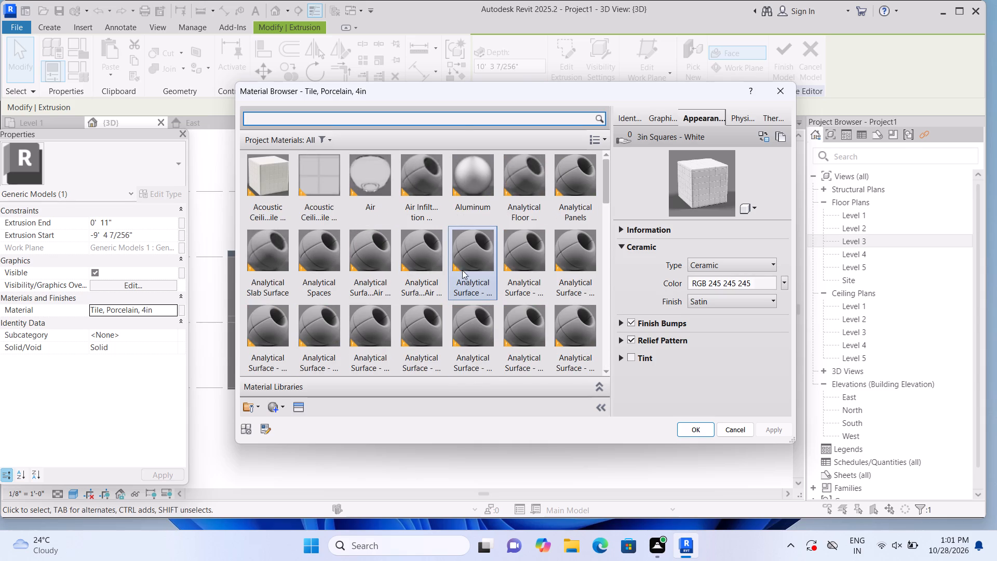
scroll(462, 290, down, 9)
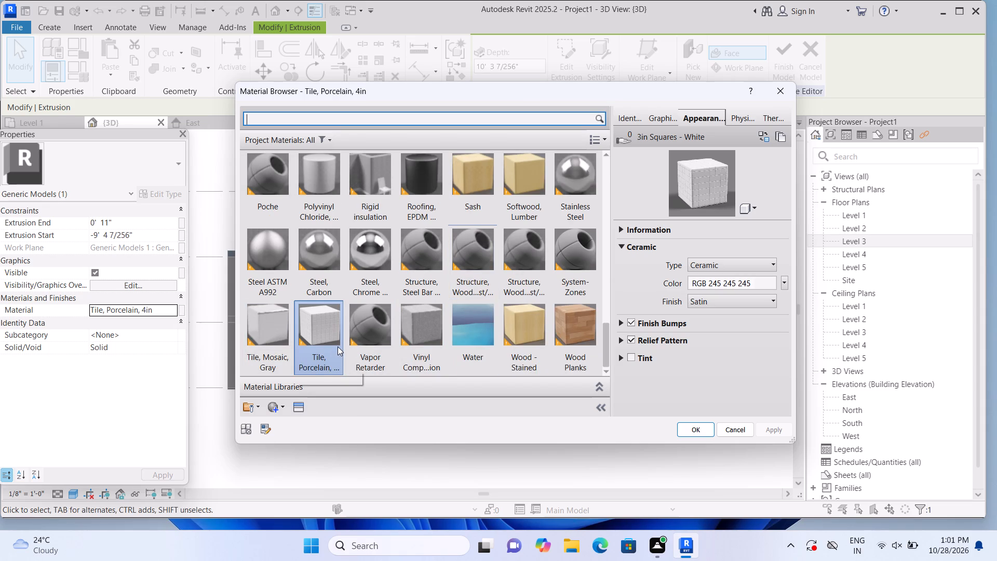
click(279, 344)
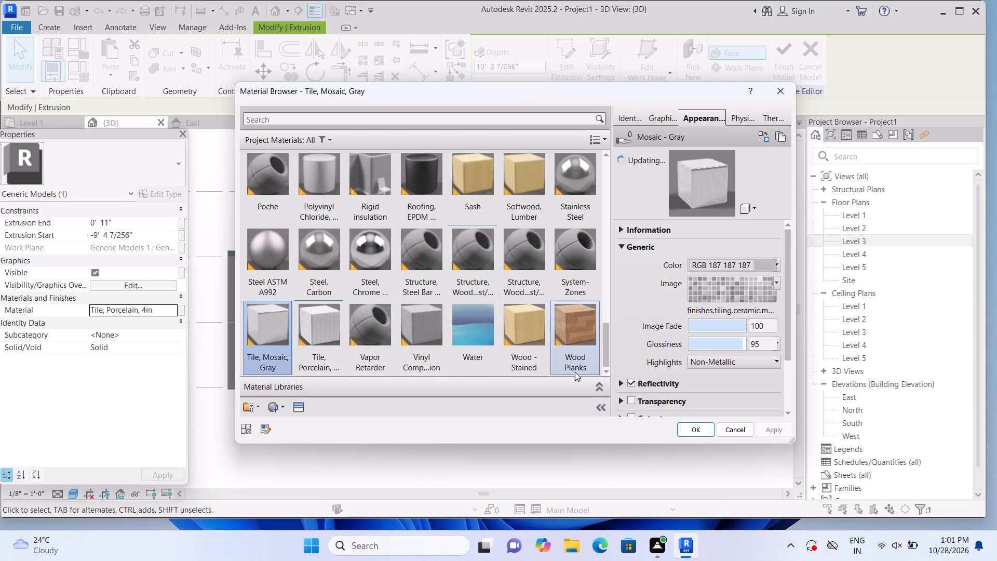
click(700, 429)
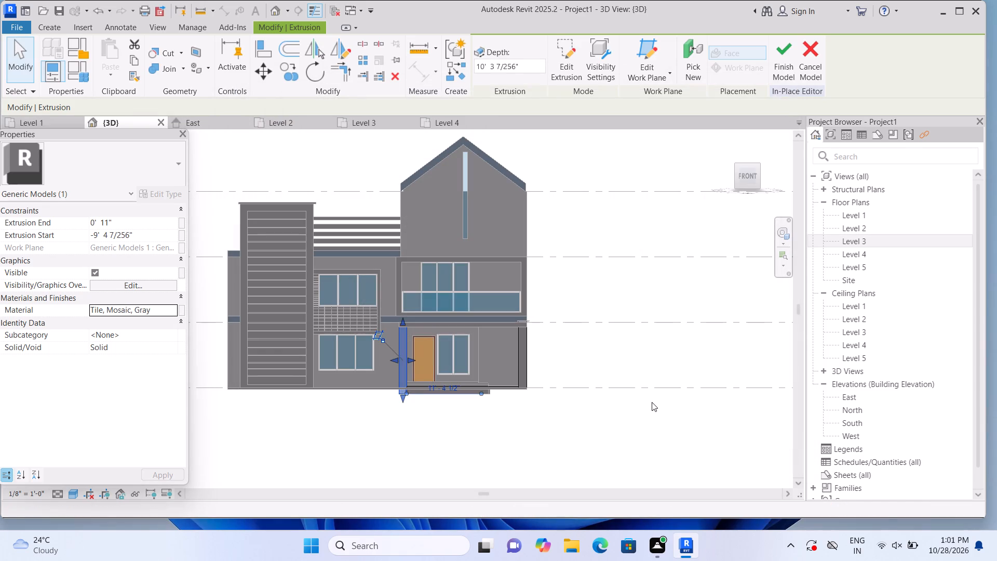
click(649, 416)
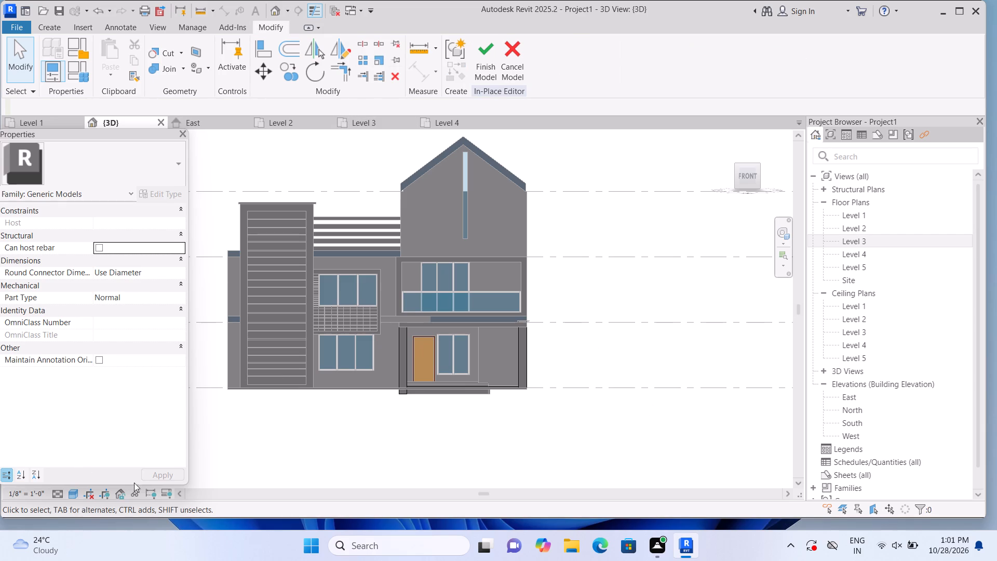
Return the 3D view to its home orientation and check the porch column's finish in the Realistic visual style.
click(725, 138)
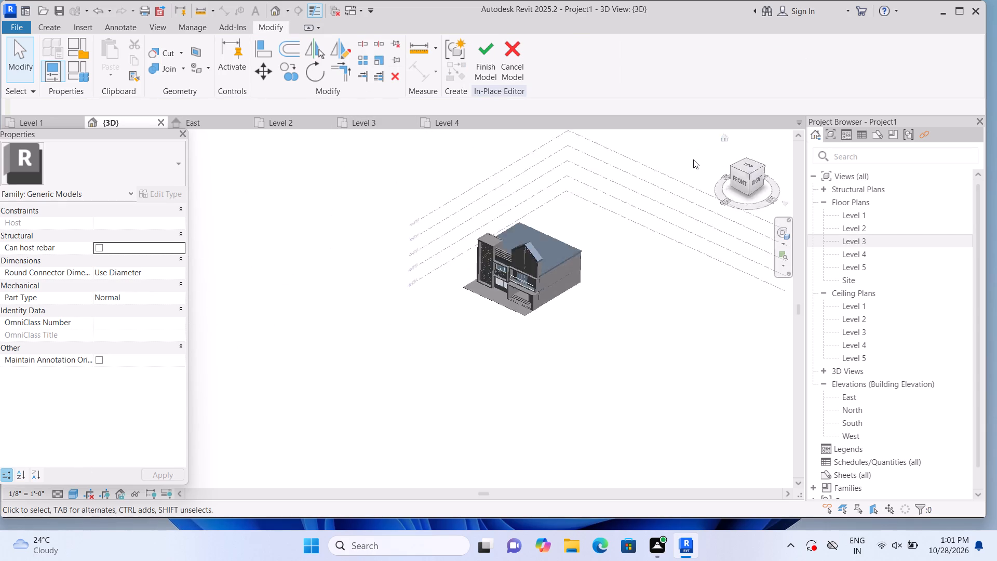
scroll(316, 311, up, 2)
scroll(244, 337, up, 4)
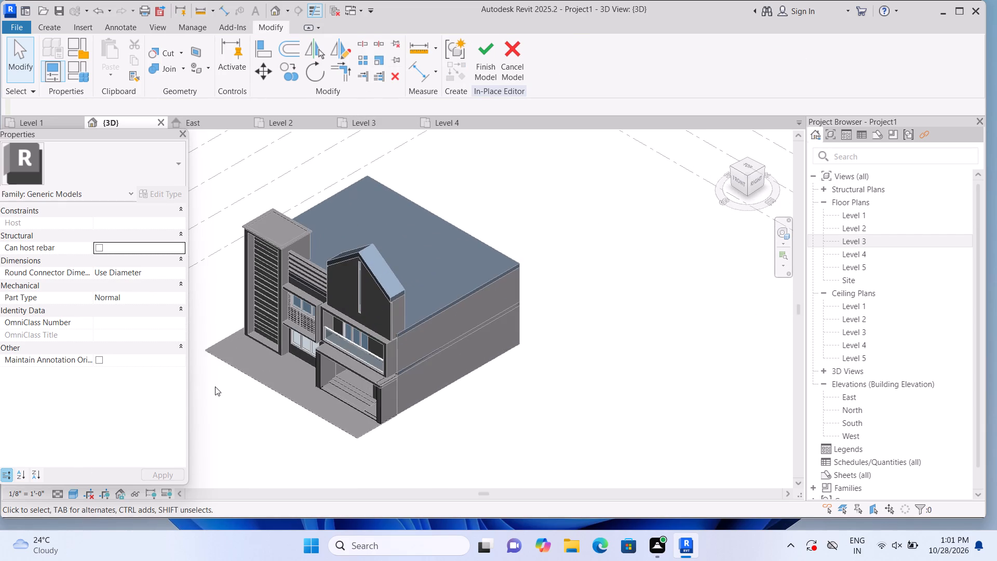
middle_drag(230, 397, 285, 399)
scroll(286, 398, up, 1)
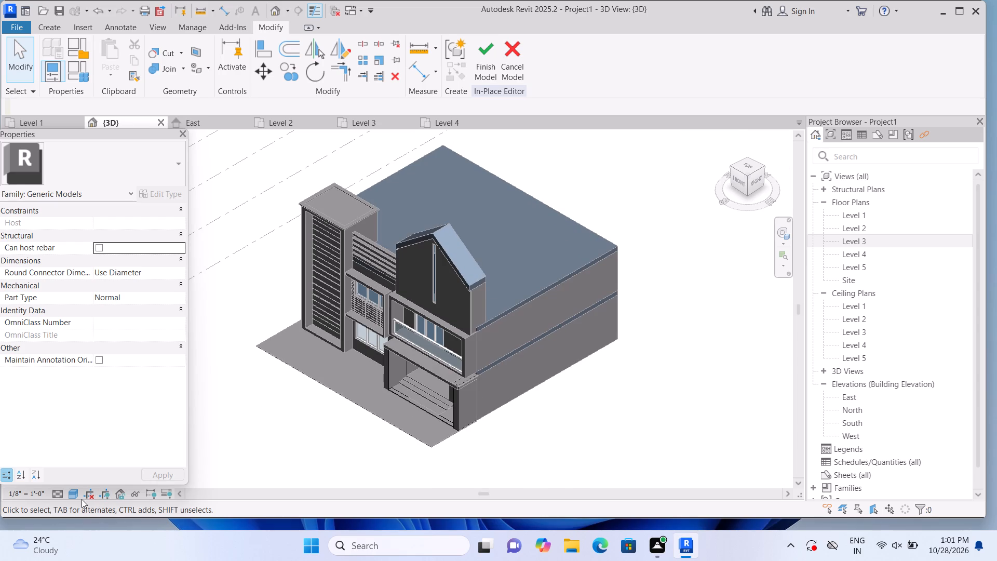
click(73, 499)
click(87, 477)
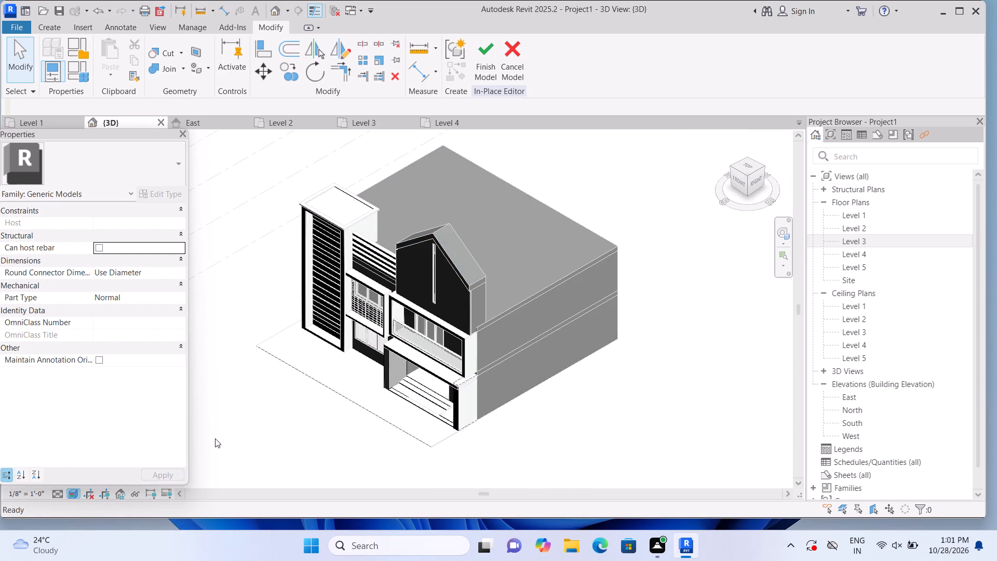
scroll(300, 419, up, 1)
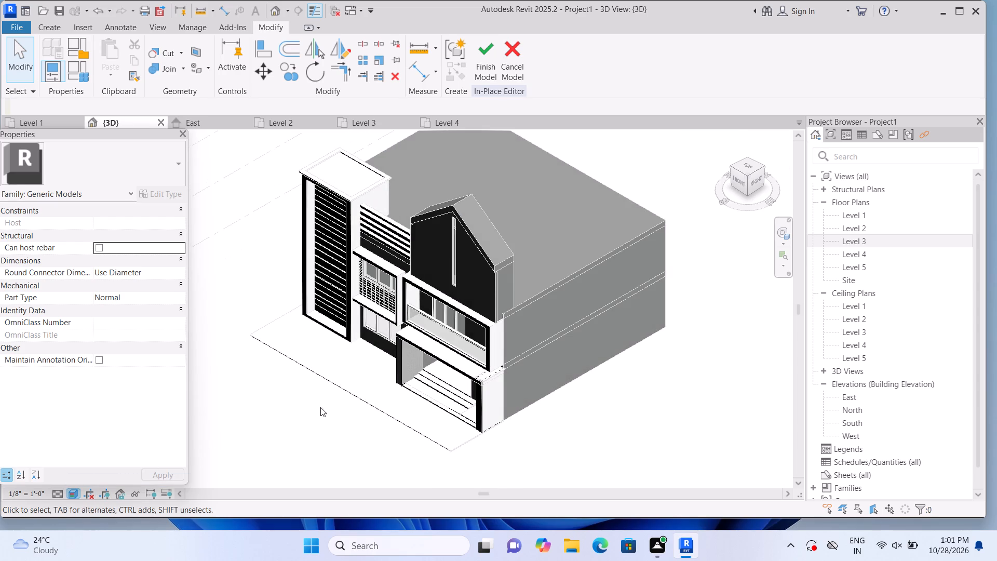
Switch the 3D view back to the Shaded visual style.
click(70, 498)
click(108, 446)
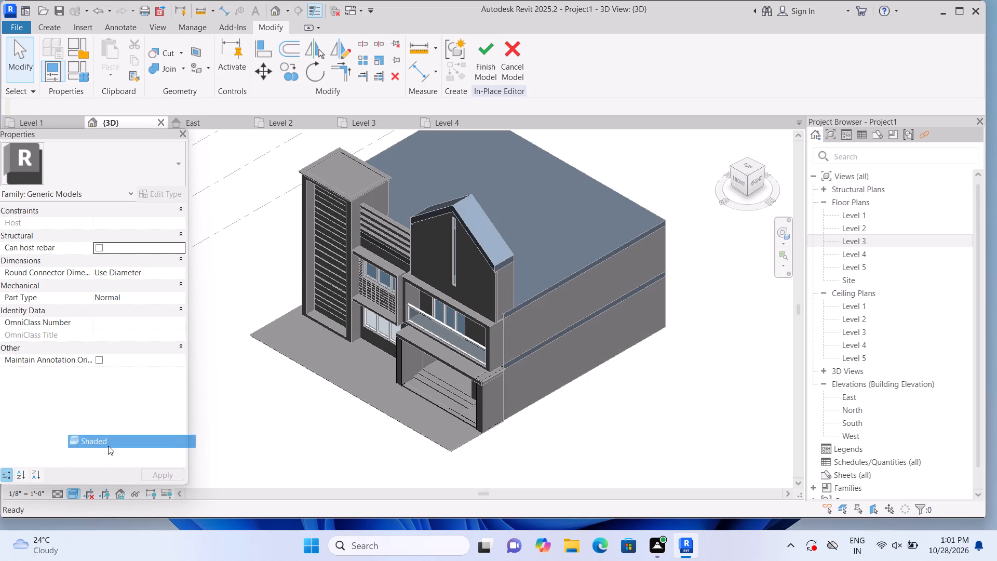
Change the material of the porch frame's column nearest the ground-floor window to Tile, Porcelain, 4in.
click(412, 357)
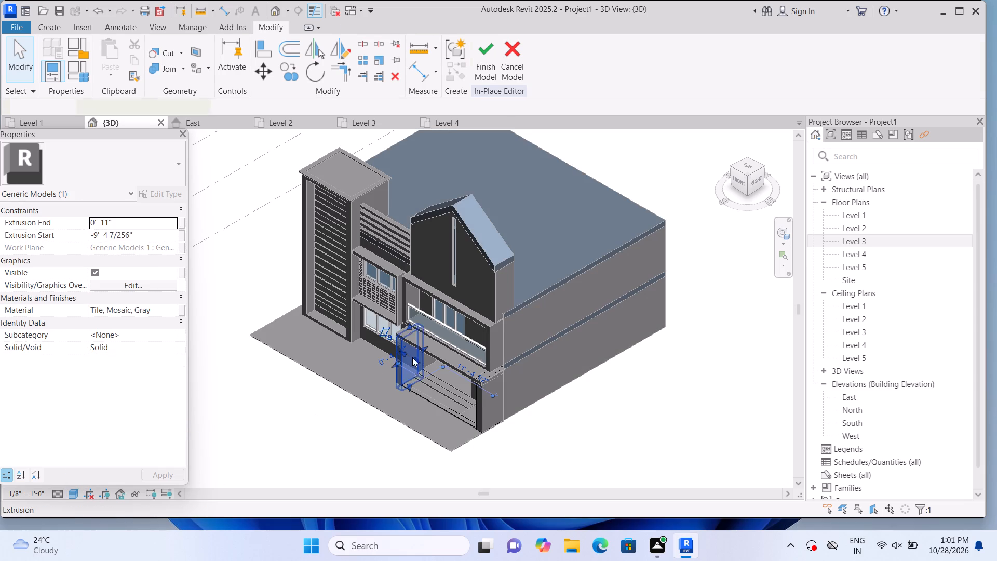
click(161, 306)
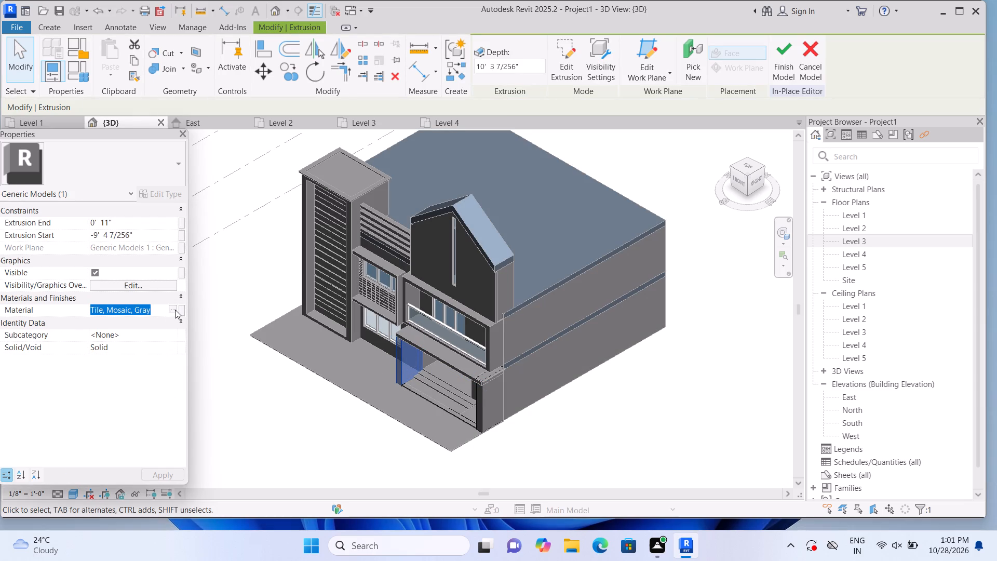
click(175, 310)
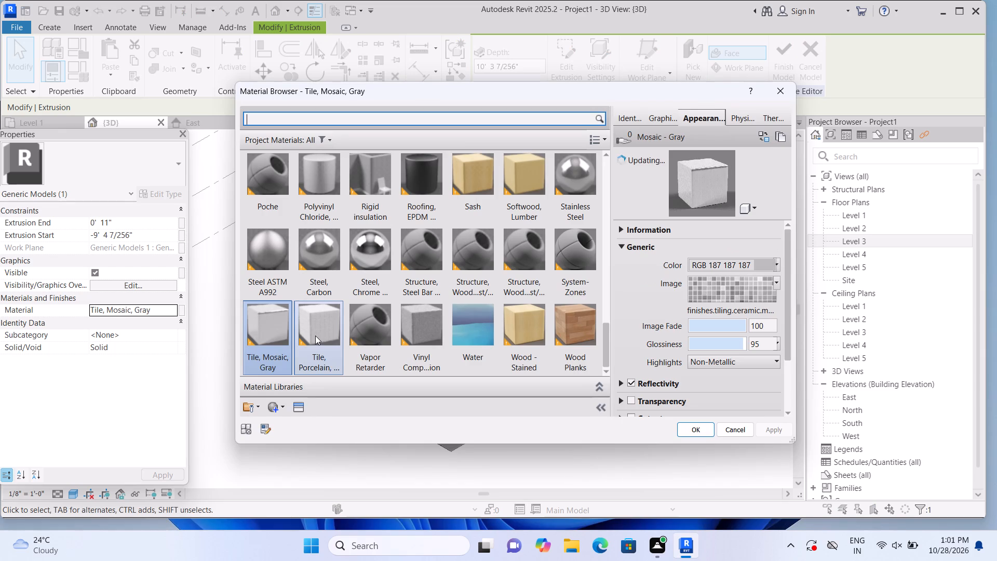
click(315, 336)
click(690, 430)
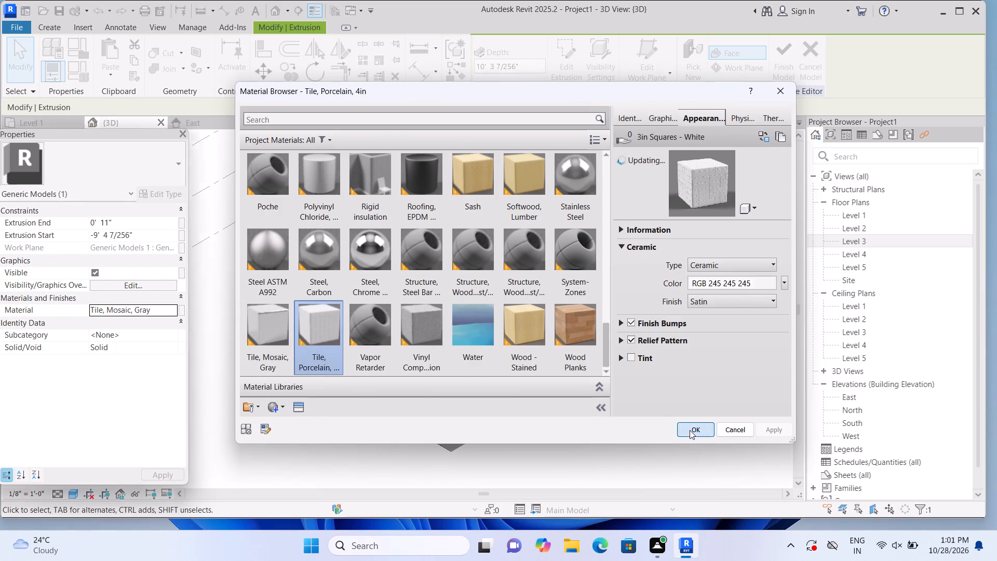
click(645, 430)
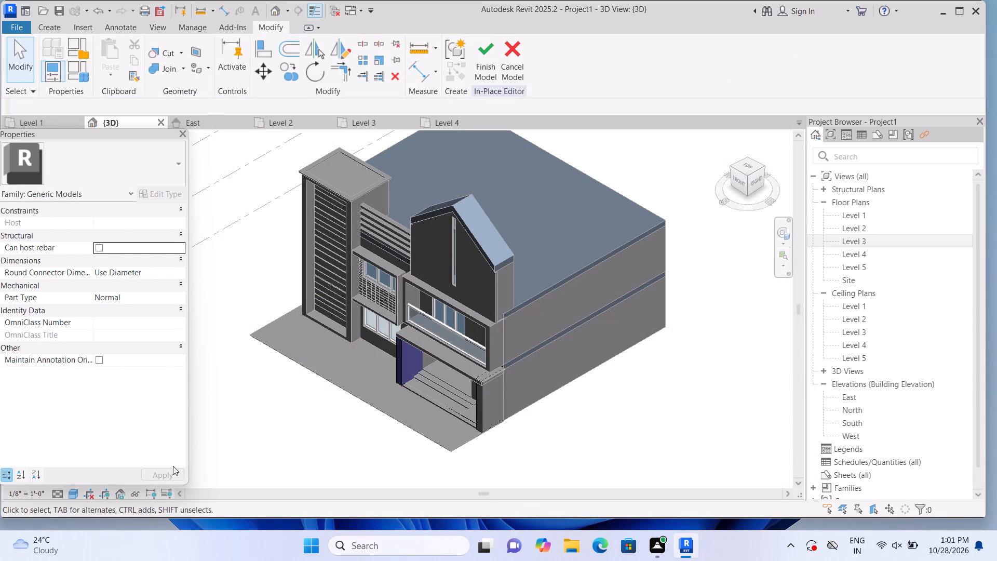
Check the porch column's porcelain tile finish in the Realistic visual style.
click(75, 493)
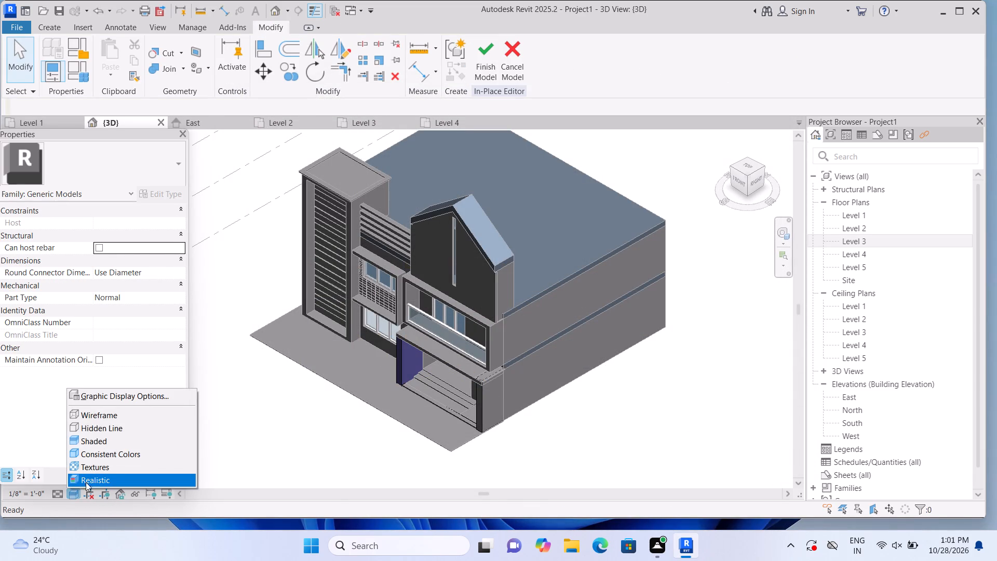
click(90, 479)
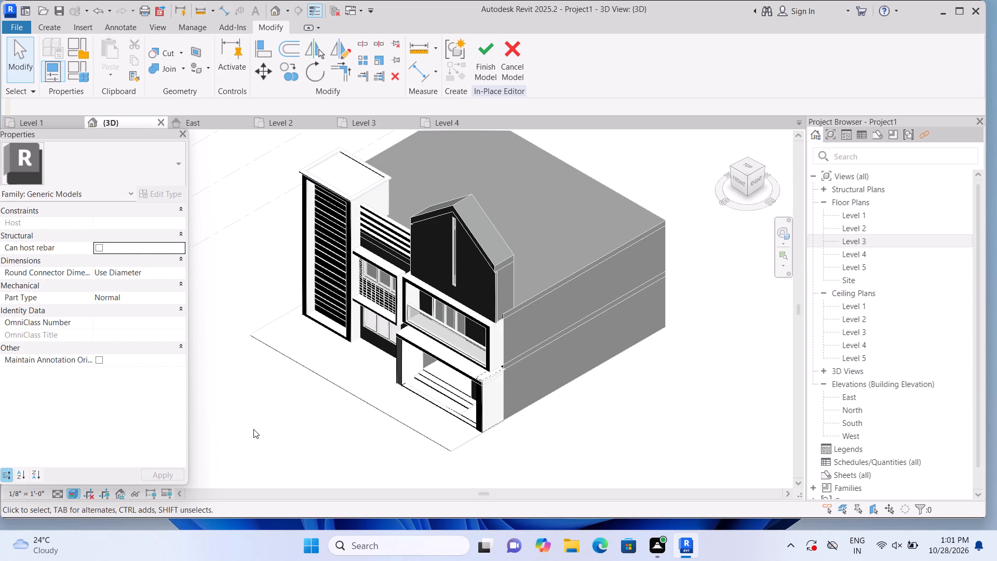
scroll(253, 429, up, 1)
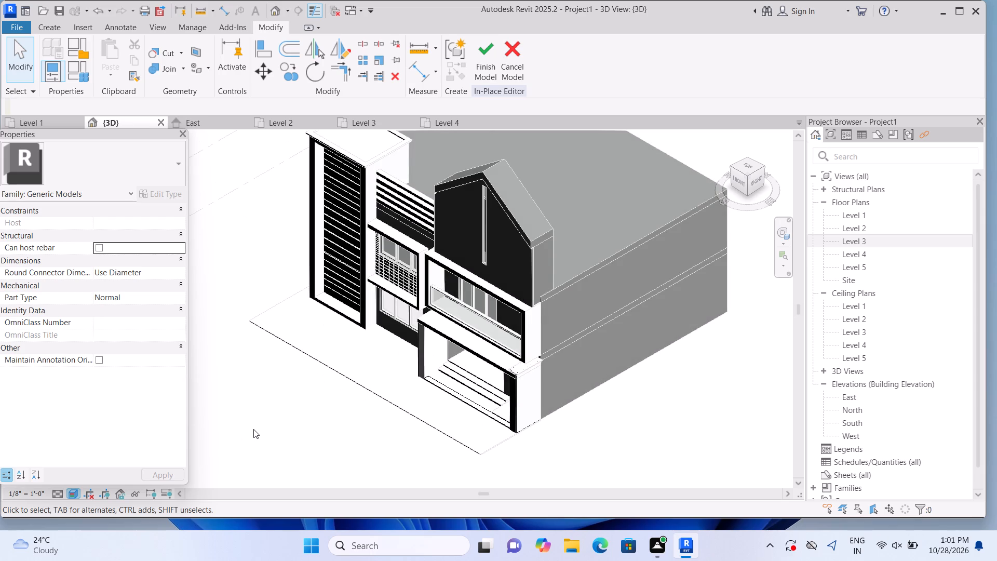
scroll(253, 429, down, 1)
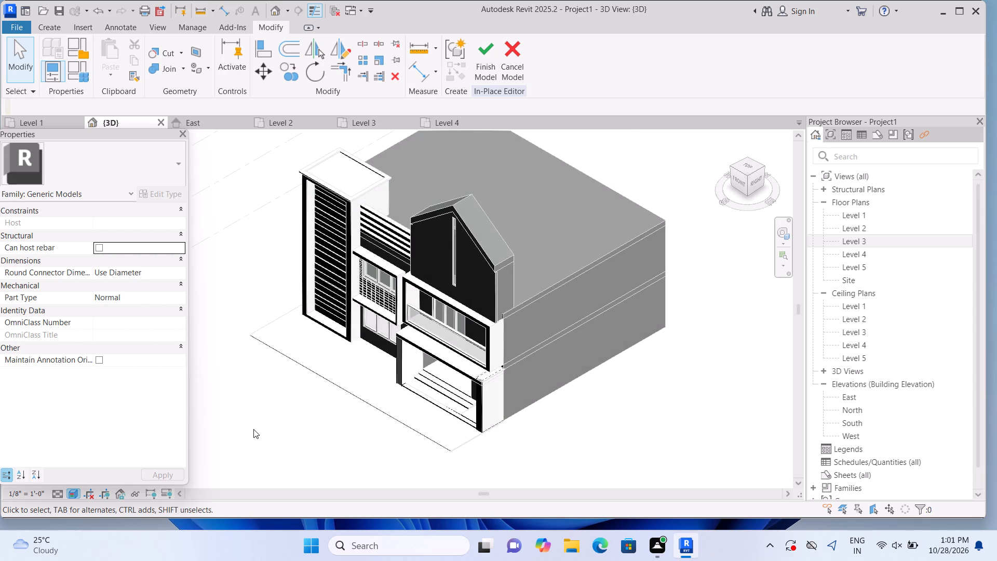
Start saving the project as a Revit project file and clear the suggested file name.
key(ctrl+s)
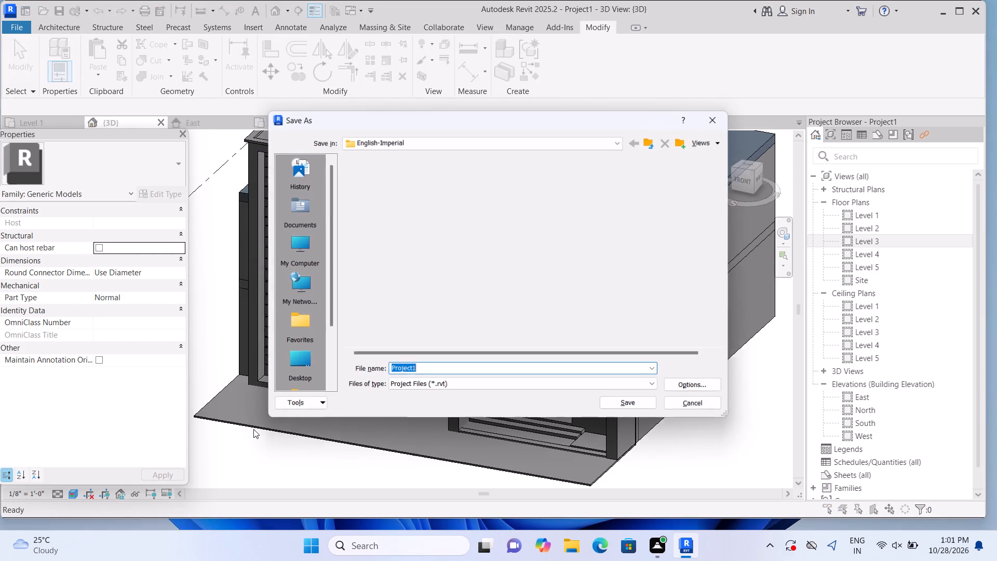
click(498, 371)
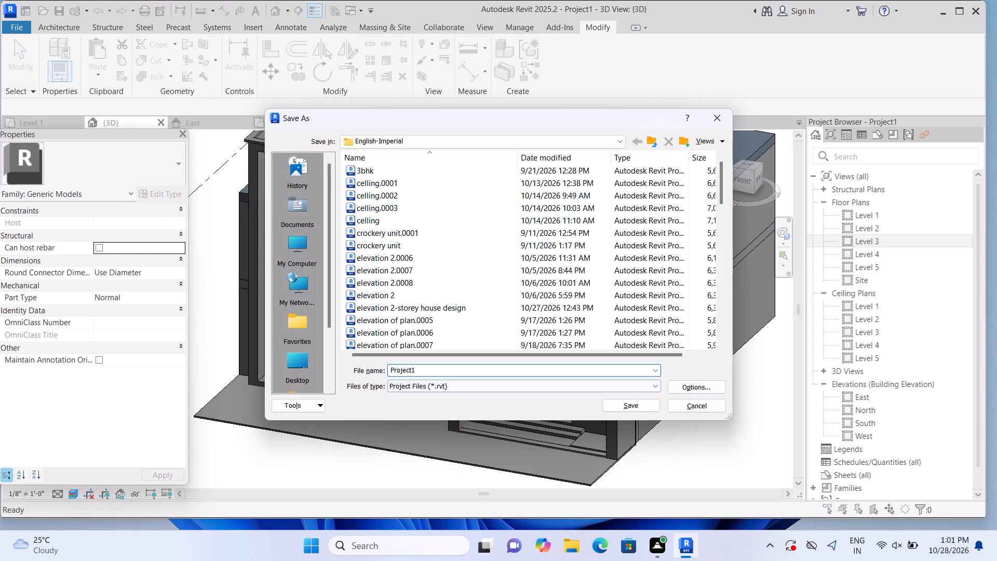
key(BackSpace)
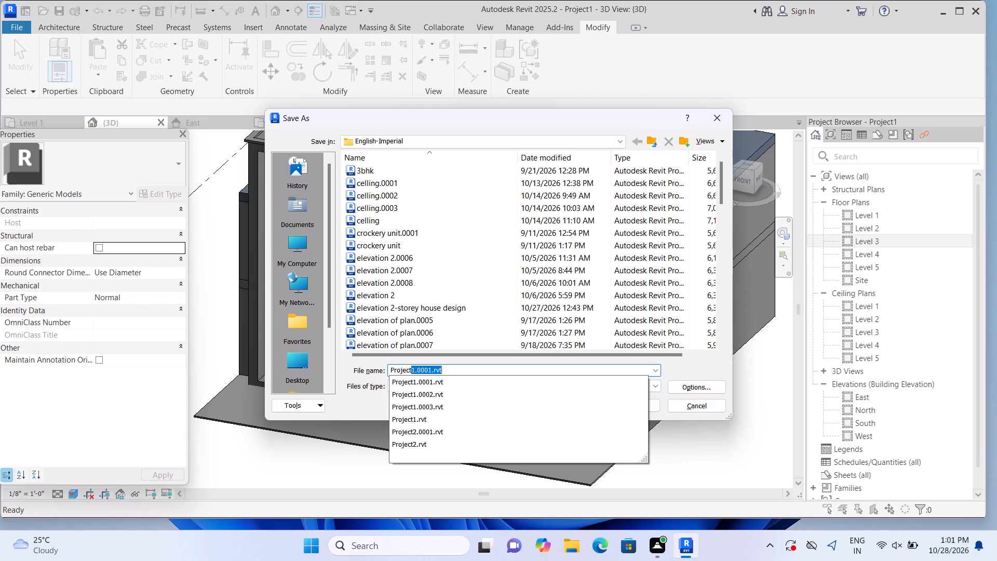
key(BackSpace)
key(BackSpace)
key(BackSpace)
key(BackSpace)
key(BackSpace)
key(BackSpace)
key(BackSpace)
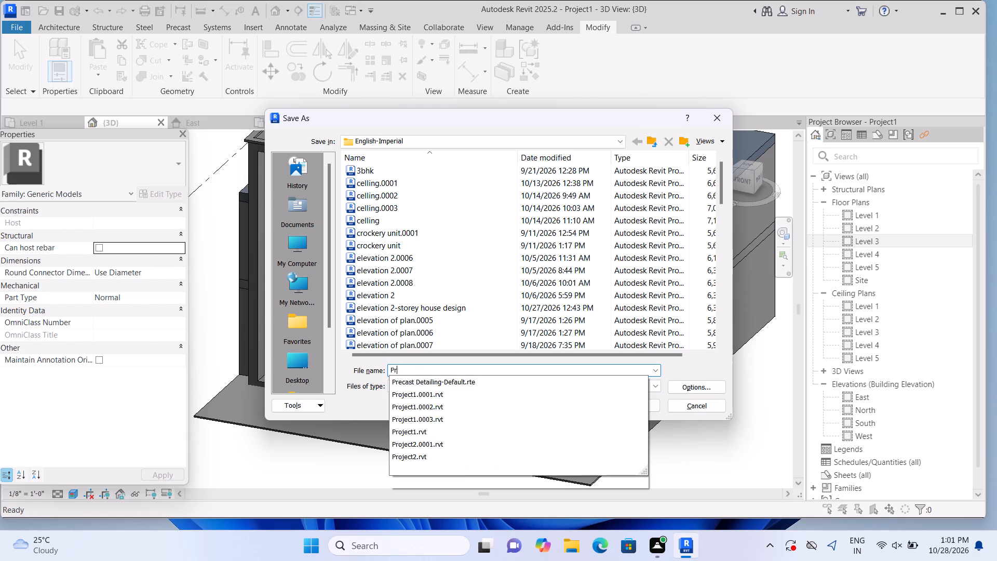
key(BackSpace)
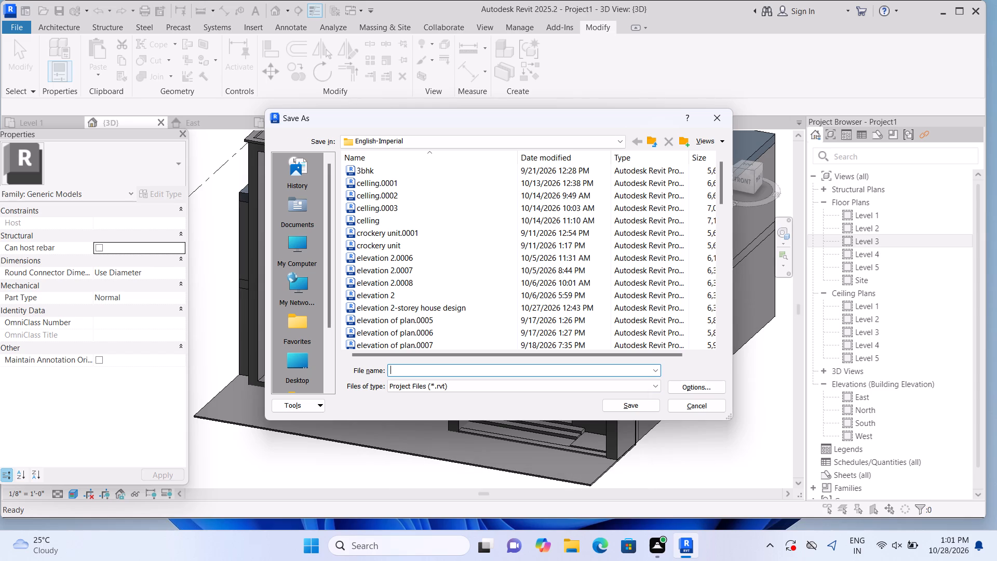
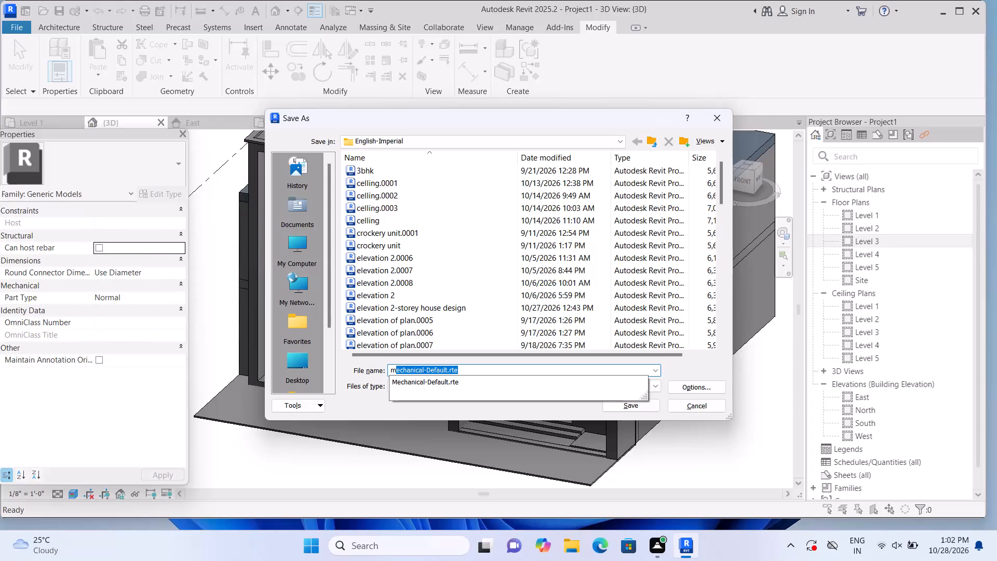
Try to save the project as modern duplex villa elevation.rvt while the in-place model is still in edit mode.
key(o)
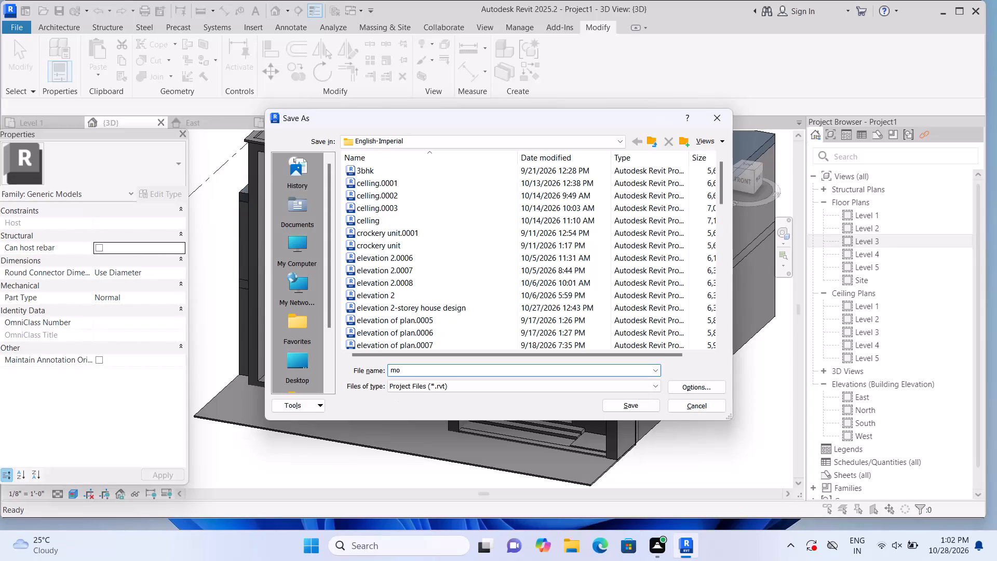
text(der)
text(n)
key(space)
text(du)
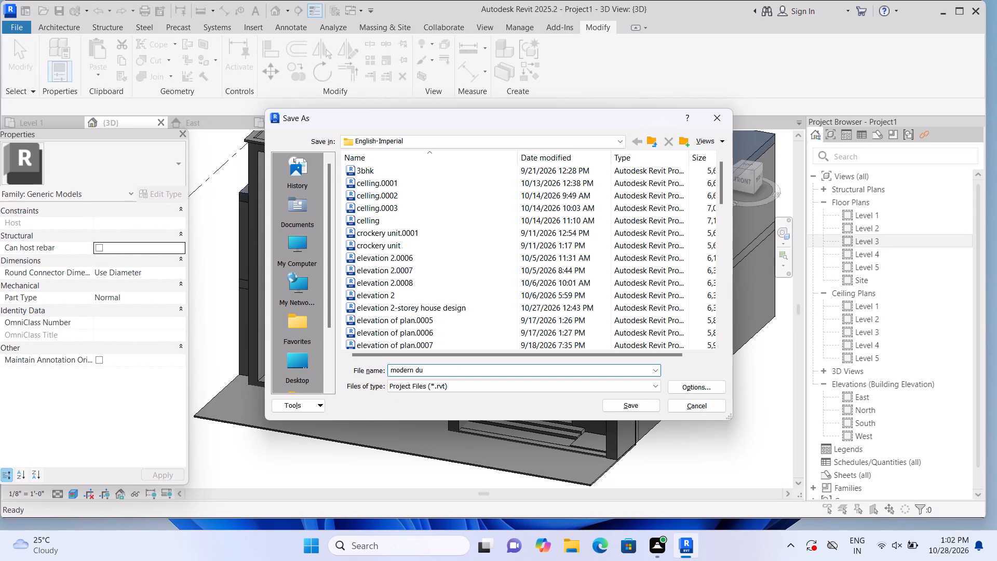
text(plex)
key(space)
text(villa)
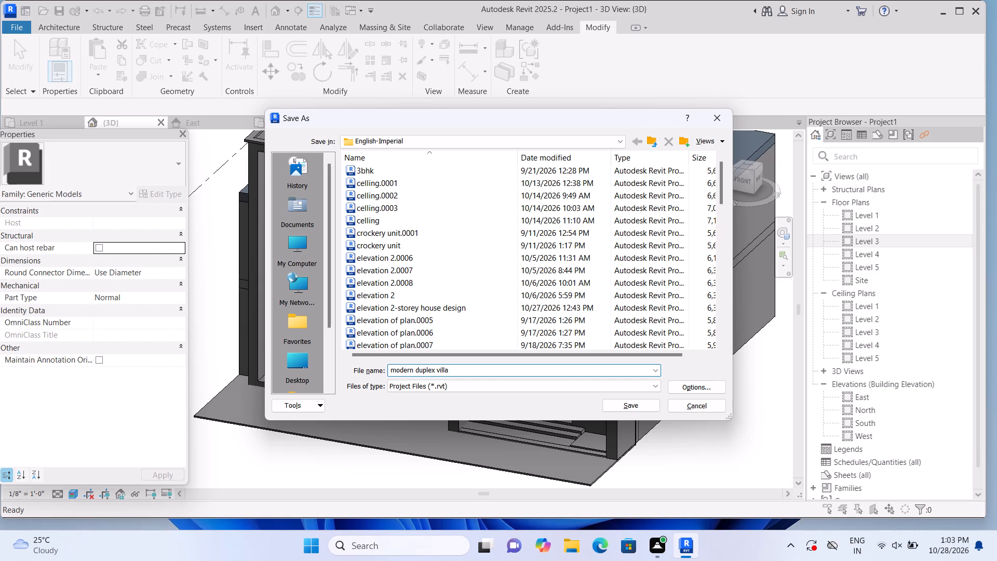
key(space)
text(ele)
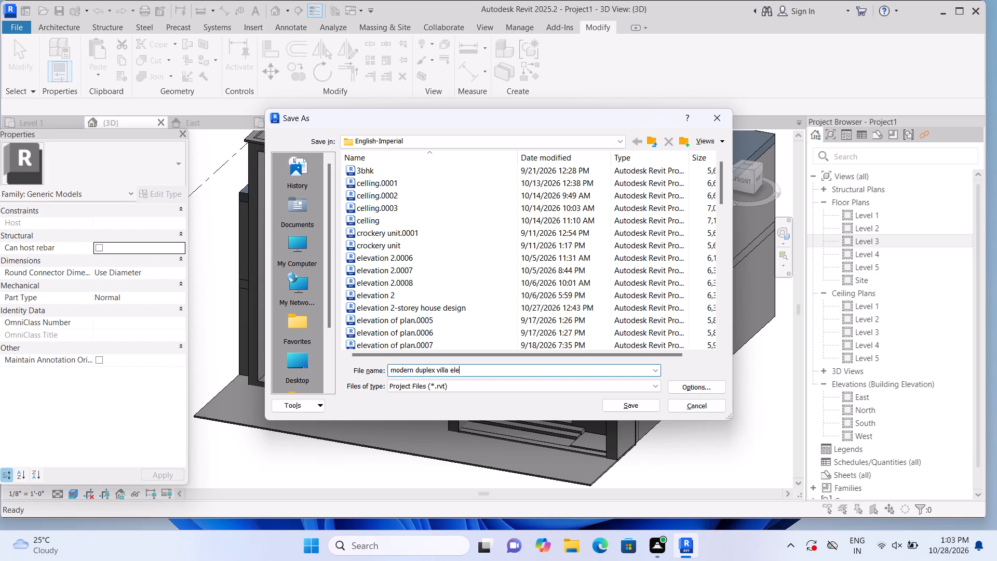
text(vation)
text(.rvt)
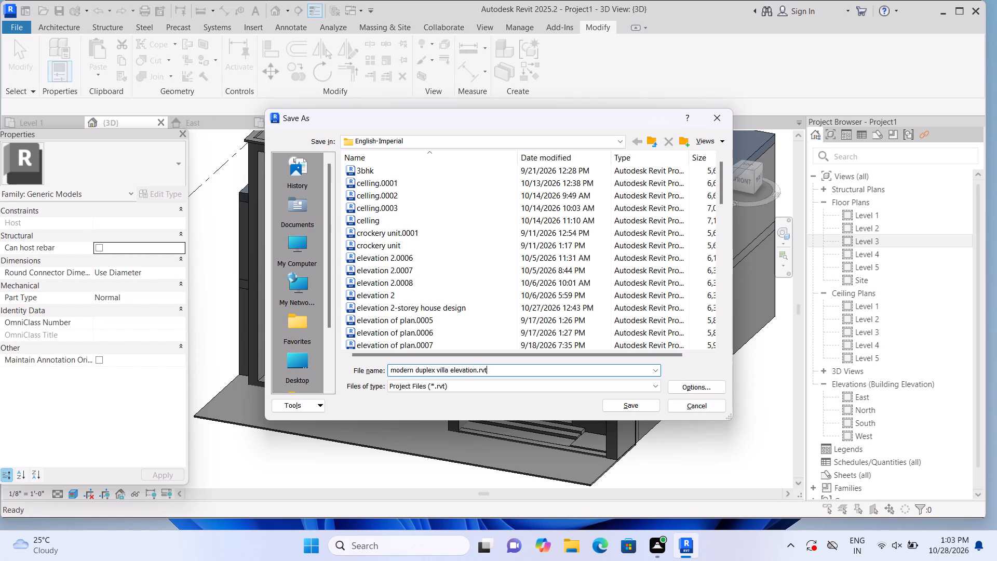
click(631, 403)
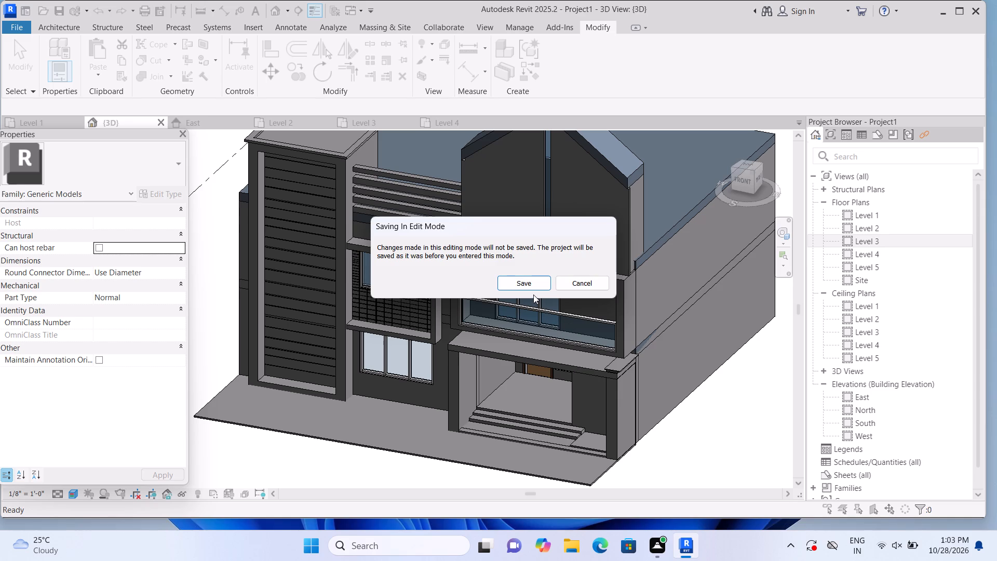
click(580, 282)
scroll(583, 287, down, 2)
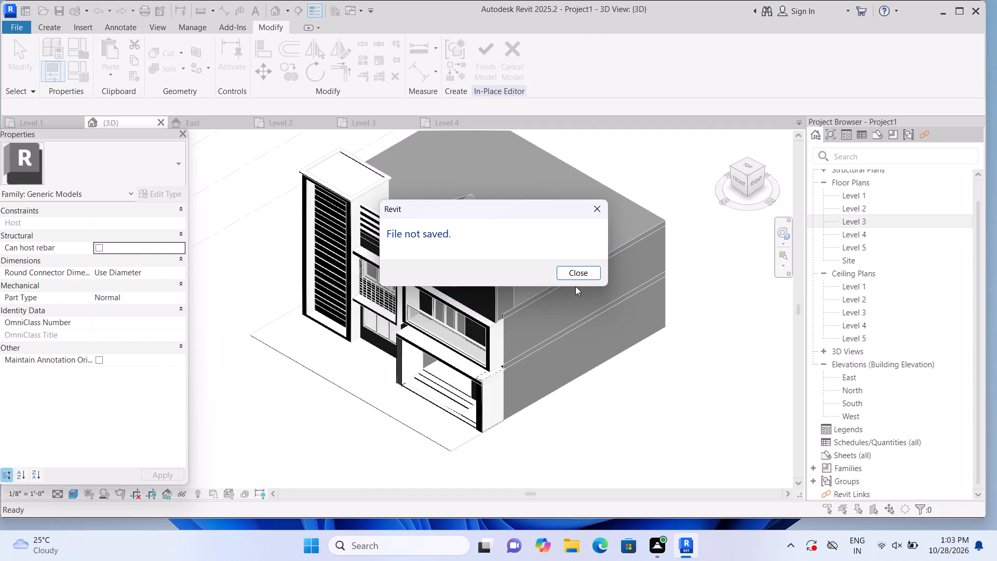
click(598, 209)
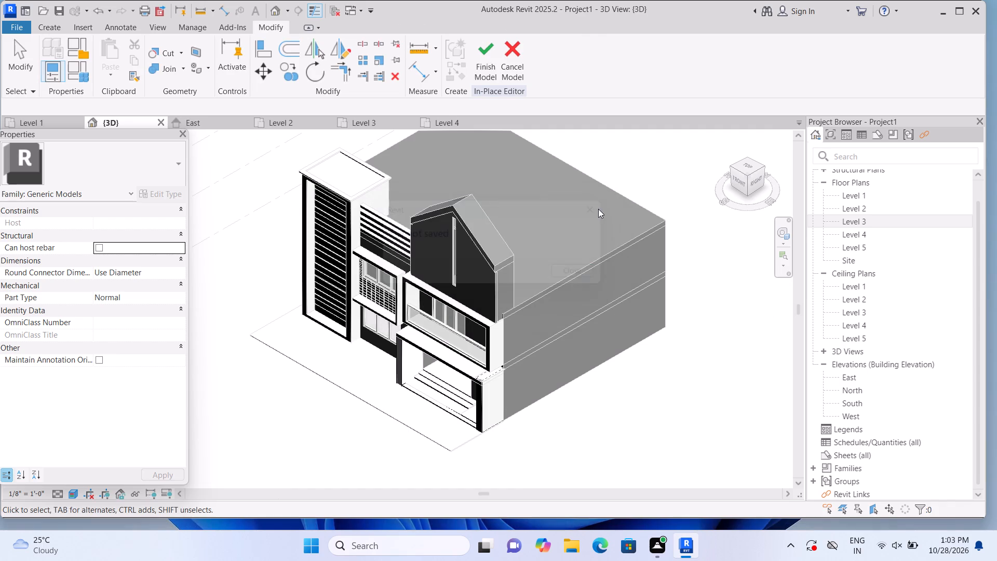
Finish the in-place model of the porch frame and leave its edit mode.
click(489, 75)
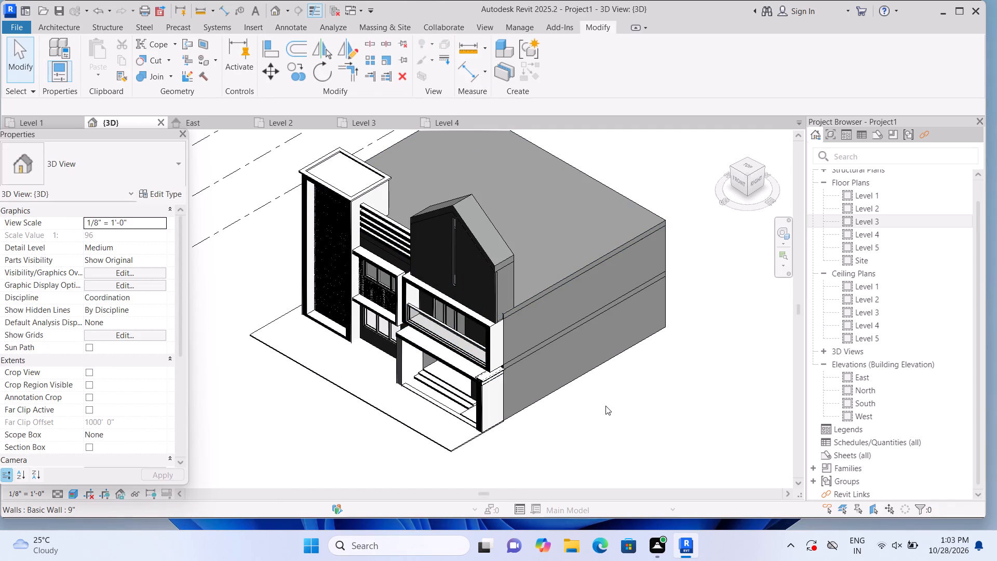
Save the project as modern duplex villa elevation.rvt in the English-Imperial folder.
shift+middle_drag(590, 413, 681, 336)
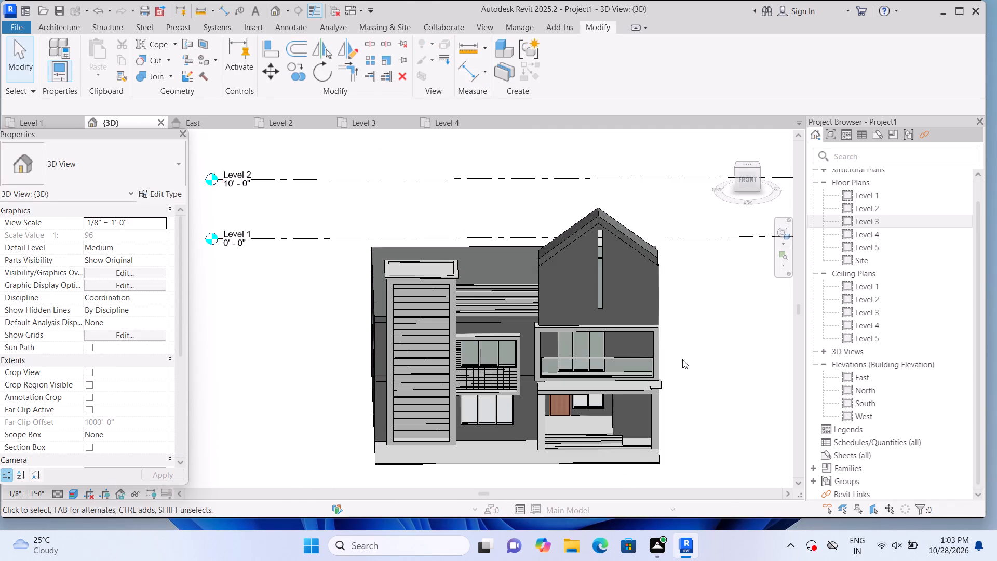
shift+middle_drag(721, 422, 690, 432)
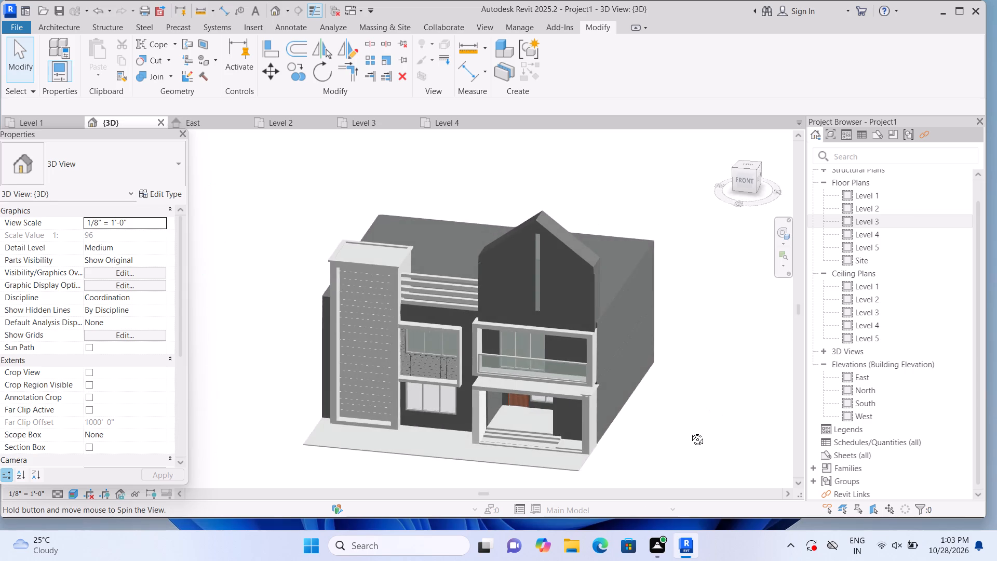
shift+middle_drag(690, 432, 686, 411)
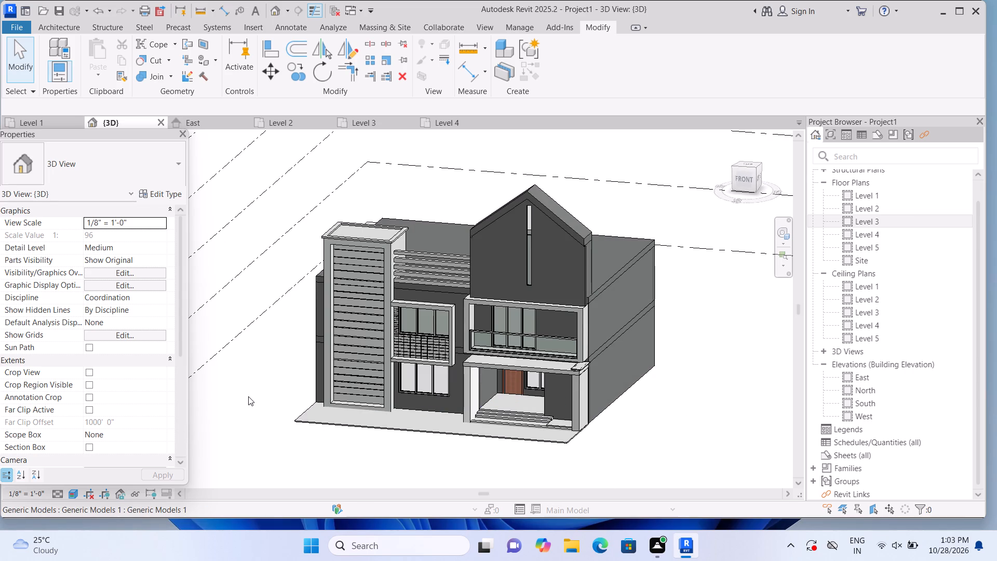
key(ctrl+s)
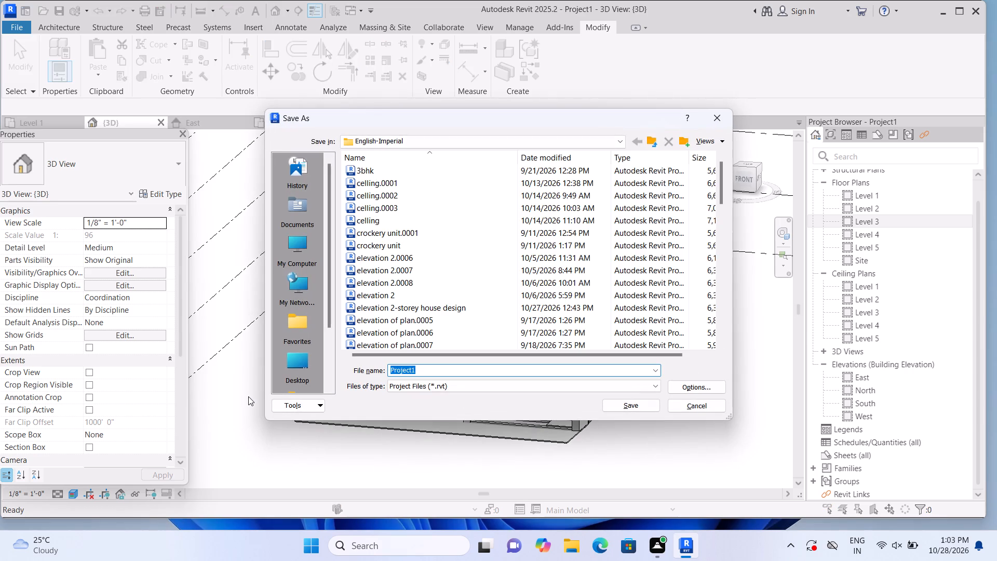
click(479, 369)
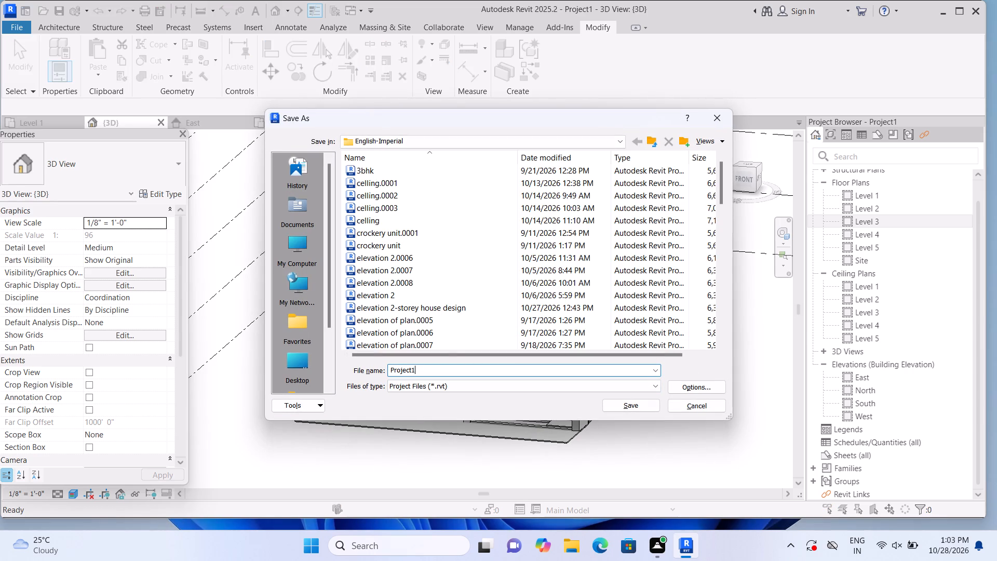
key(BackSpace)
key(BackSpace)
key(BackSpace)
key(BackSpace)
key(BackSpace)
key(BackSpace)
key(BackSpace)
key(BackSpace)
key(BackSpace)
key(BackSpace)
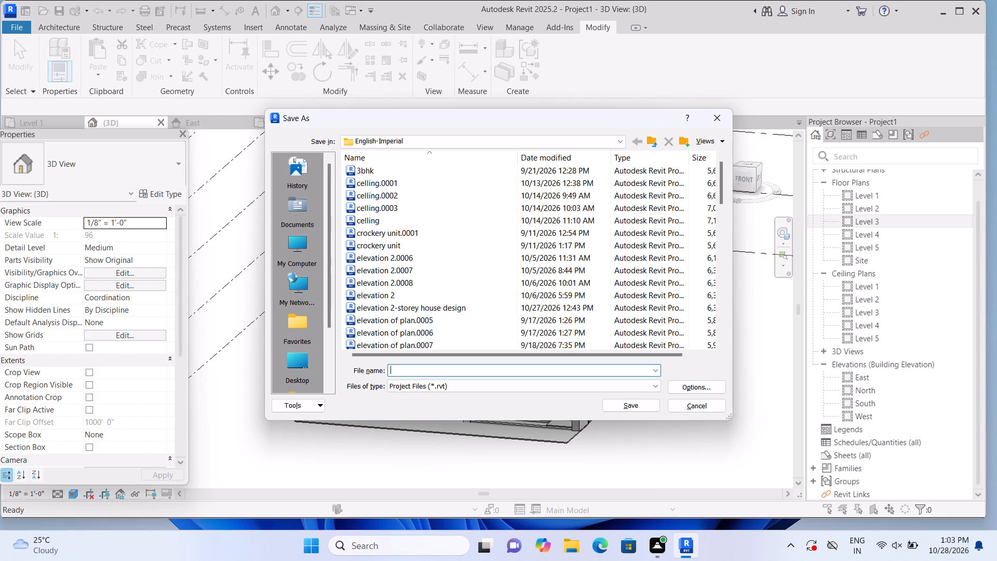
text(mo)
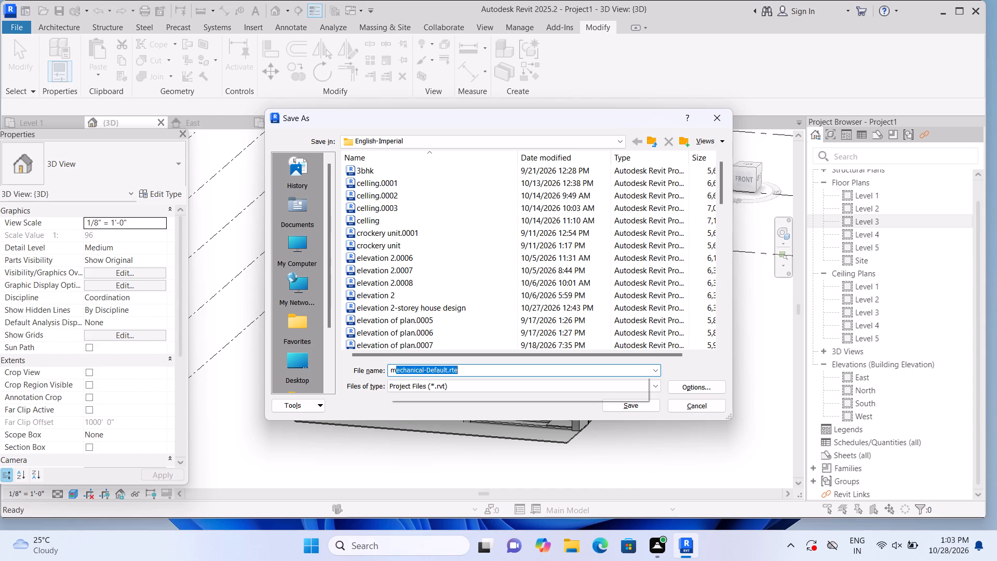
text(der)
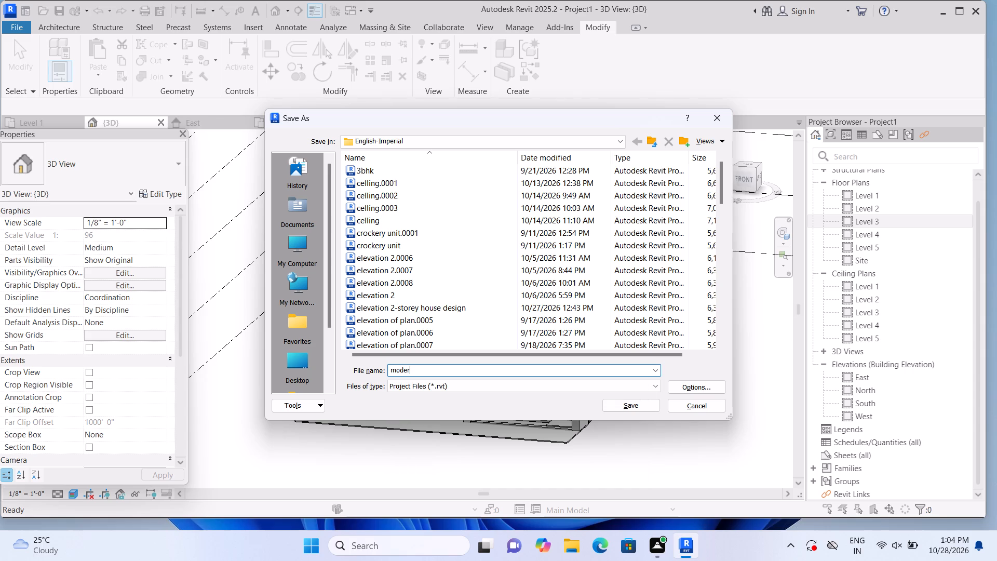
key(n)
key(space)
text(du)
text(plex)
key(space)
text(villa)
key(space)
text(ele)
text(vation)
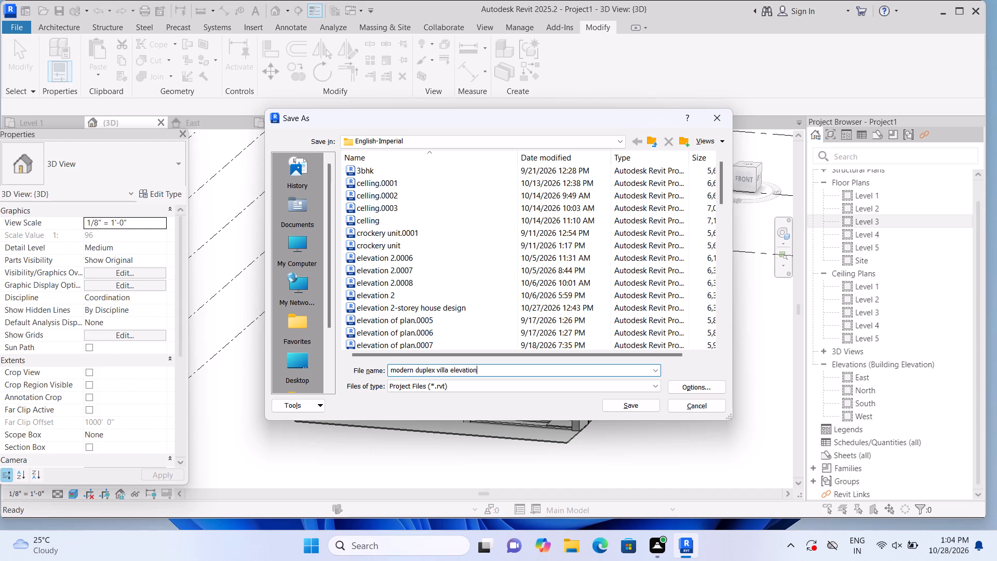
text(.rvt)
click(618, 408)
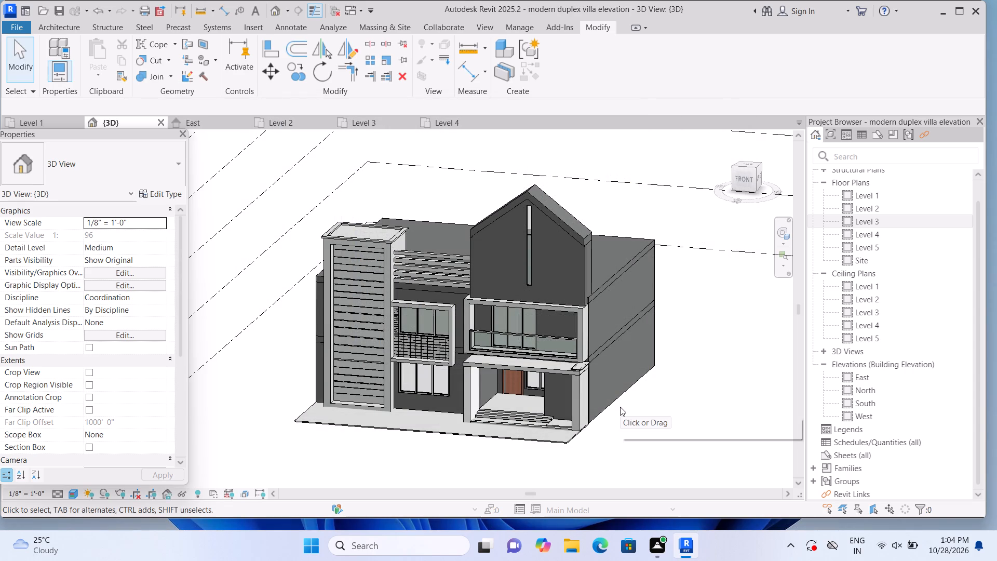
Print the current 3D view with Microsoft Print to PDF, saving it in Documents as modern duplex villa elevation.
key(ctrl+p)
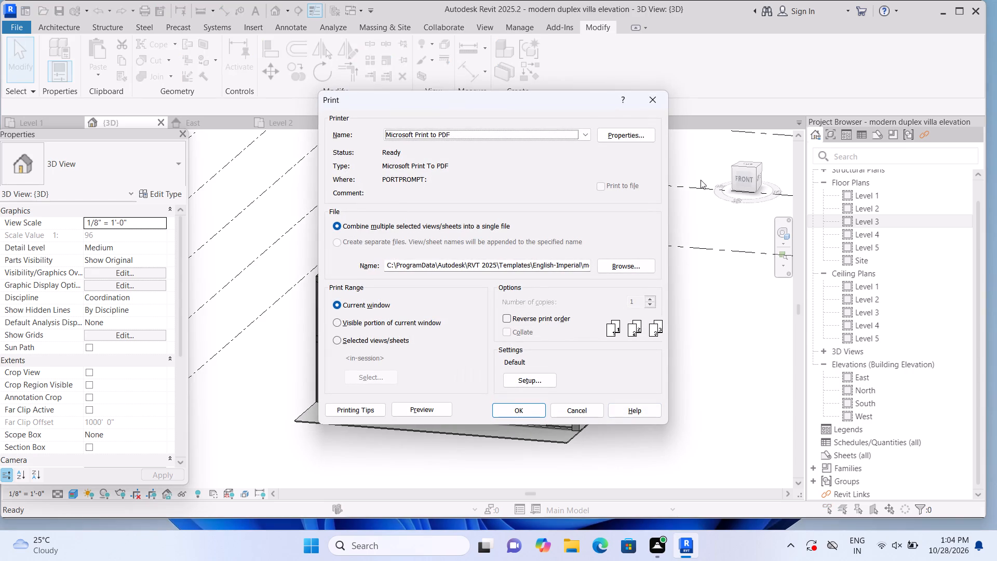
click(523, 415)
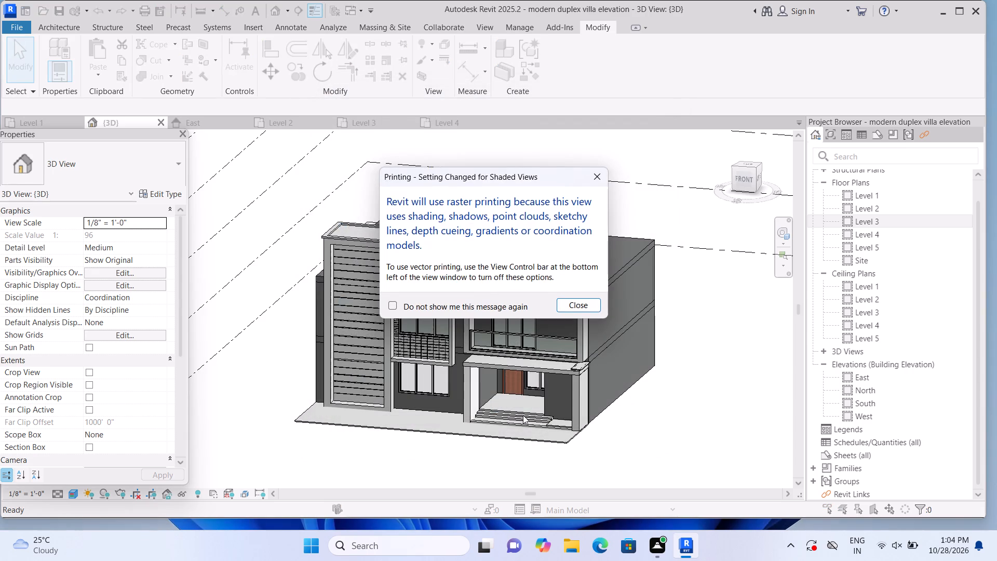
click(589, 306)
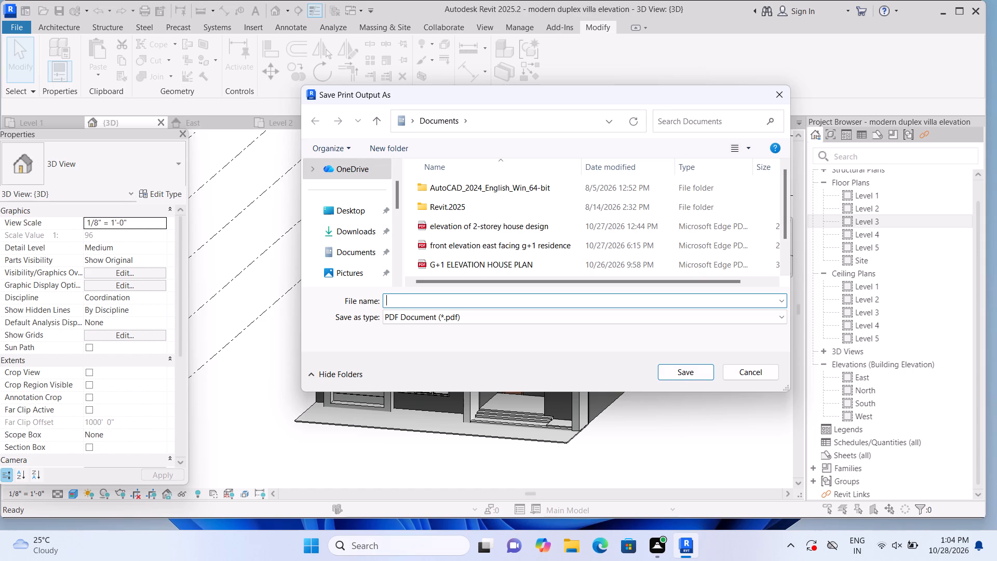
text(mo)
text(der)
key(n)
key(space)
key(d)
key(l)
key(BackSpace)
key(u)
key(p)
text(lex)
key(space)
text(villa elevation)
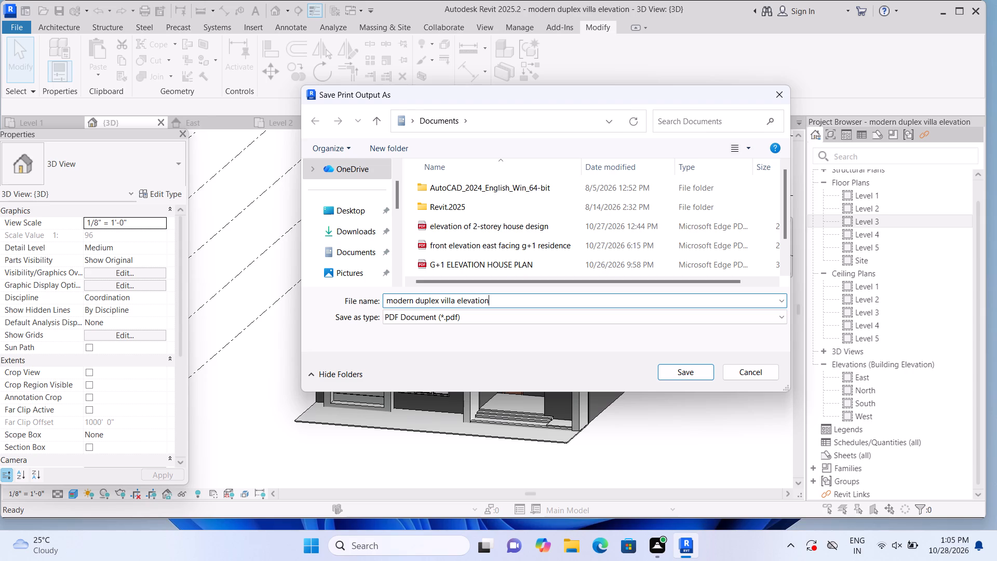
click(676, 367)
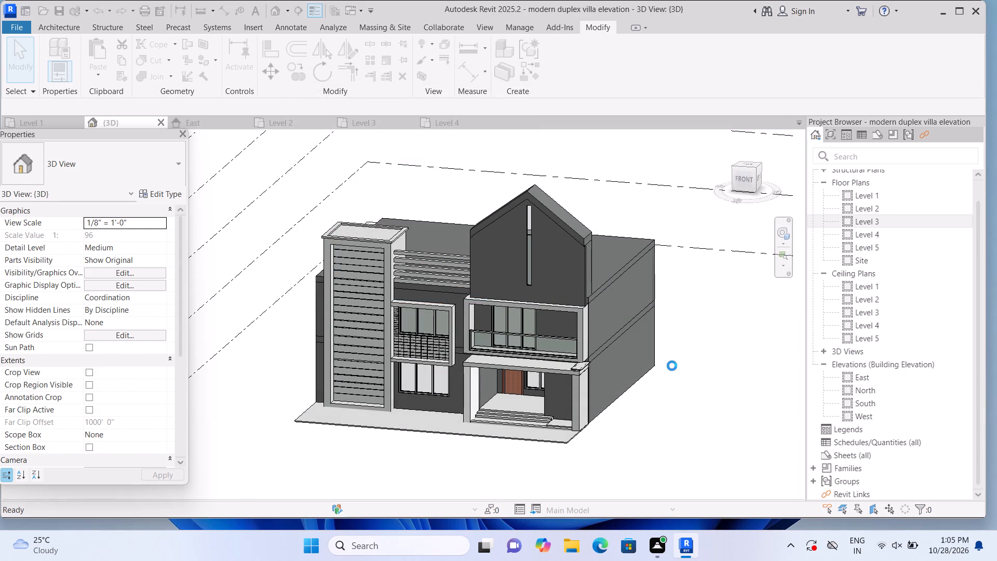